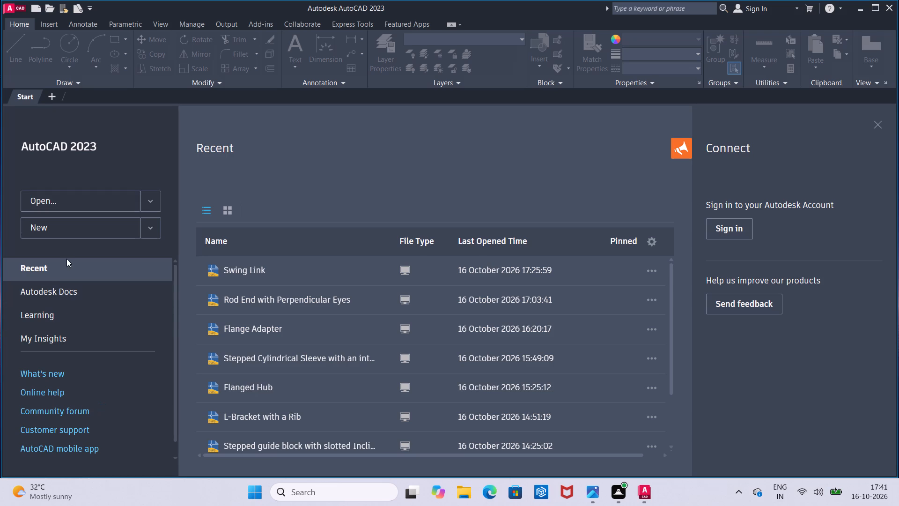
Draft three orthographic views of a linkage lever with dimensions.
Create a new blank drawing.
click(97, 233)
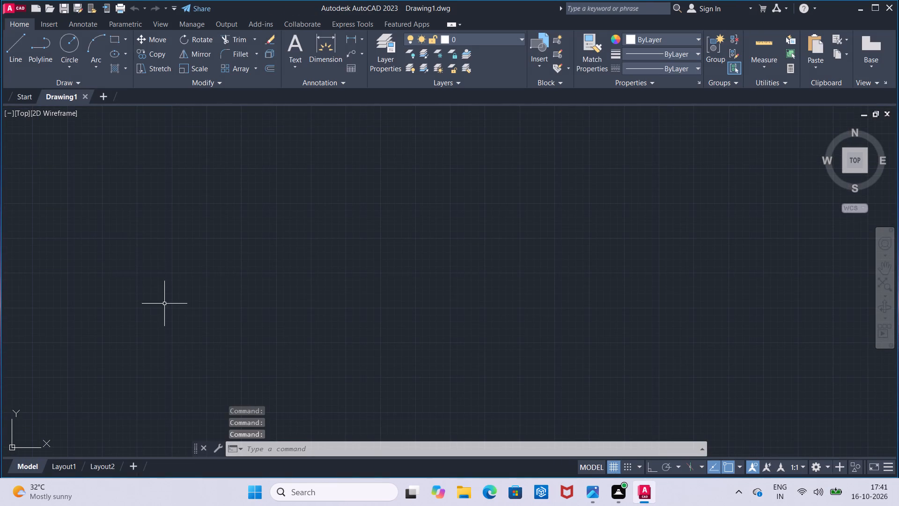
Turn on command log file recording with LOGFILEON.
click(332, 446)
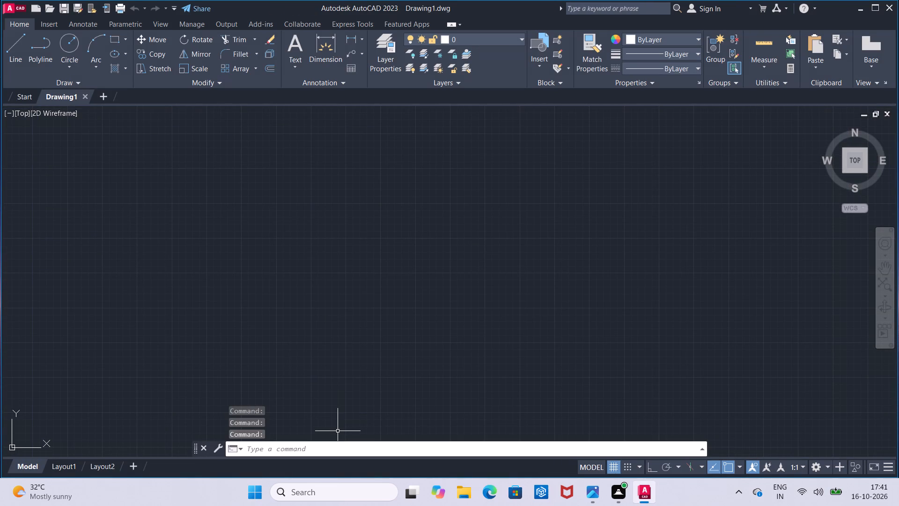
text(logf)
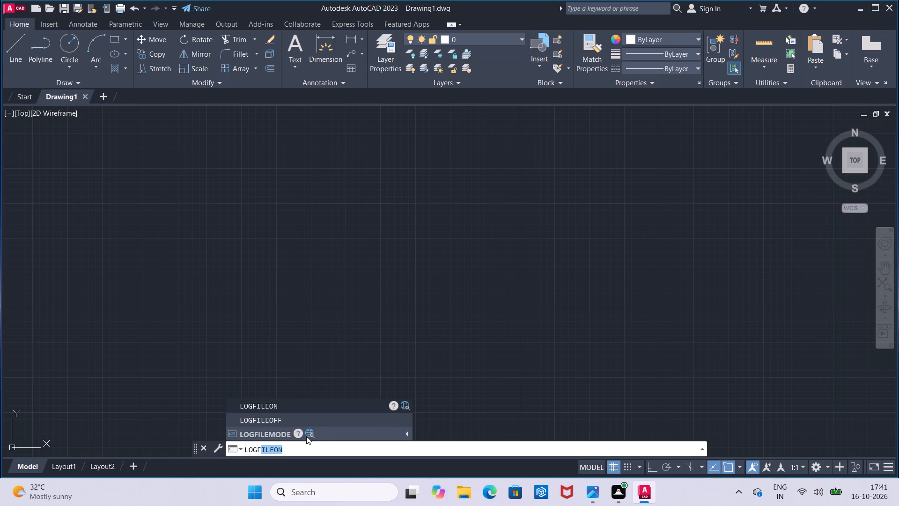
click(305, 410)
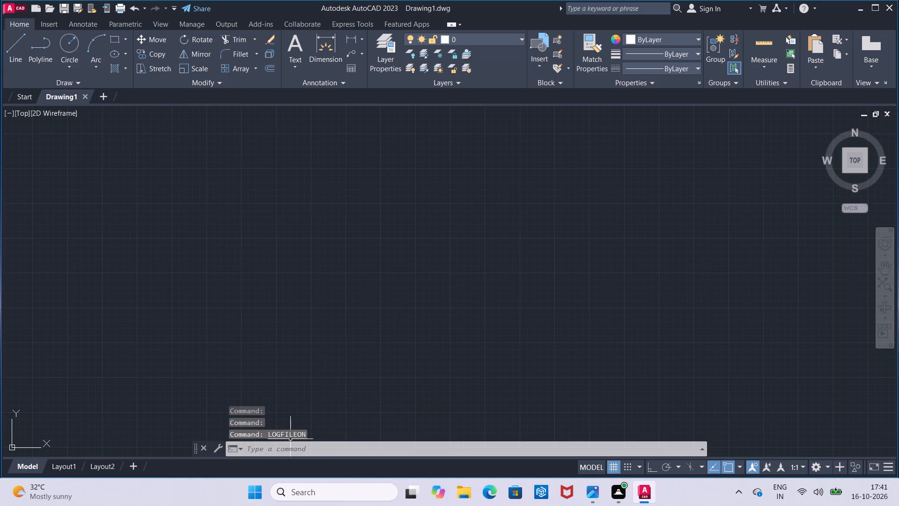
Set the drawing units' length precision to 0 decimal places.
click(290, 444)
text(units)
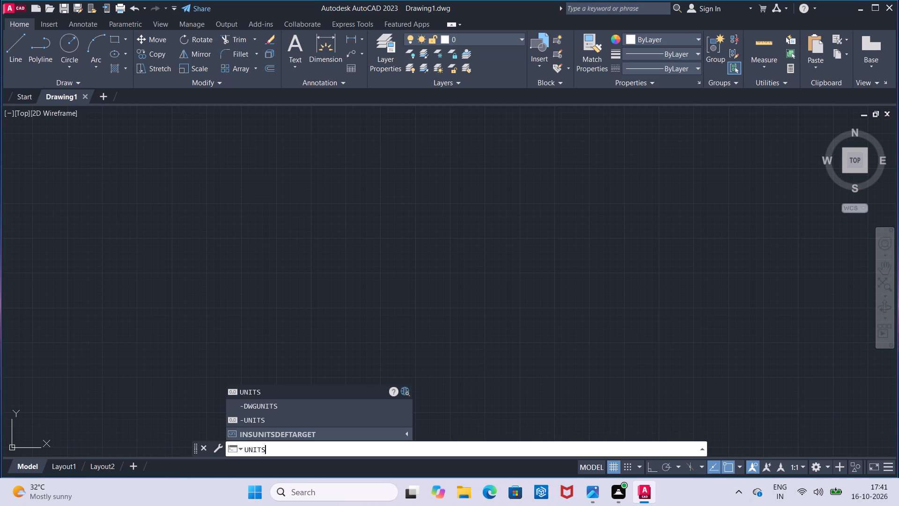
click(287, 396)
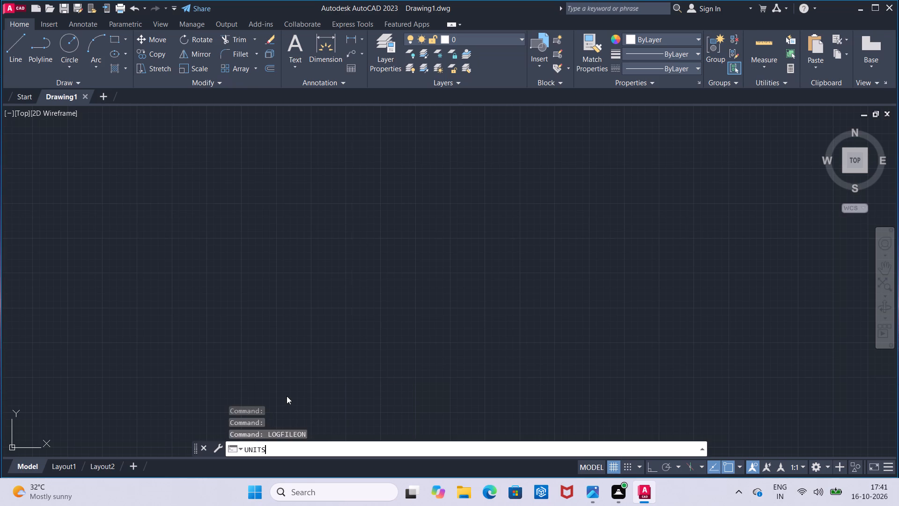
click(367, 191)
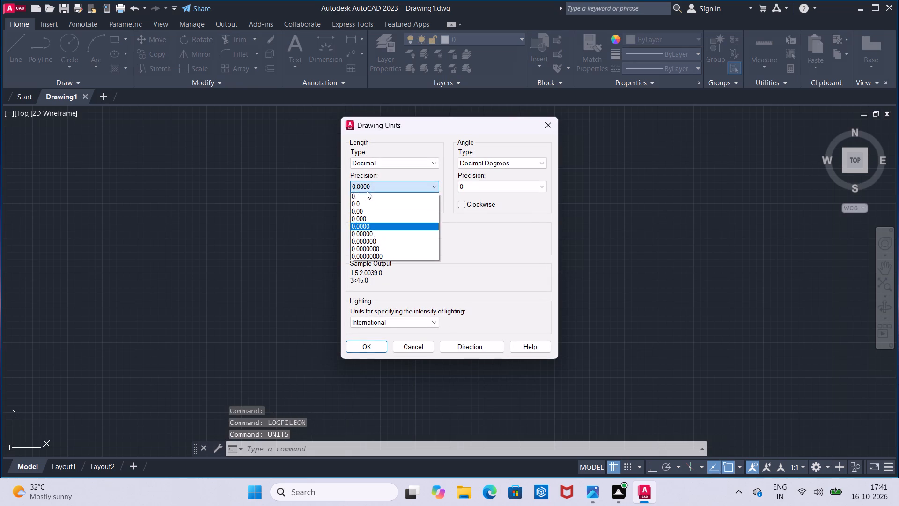
click(367, 197)
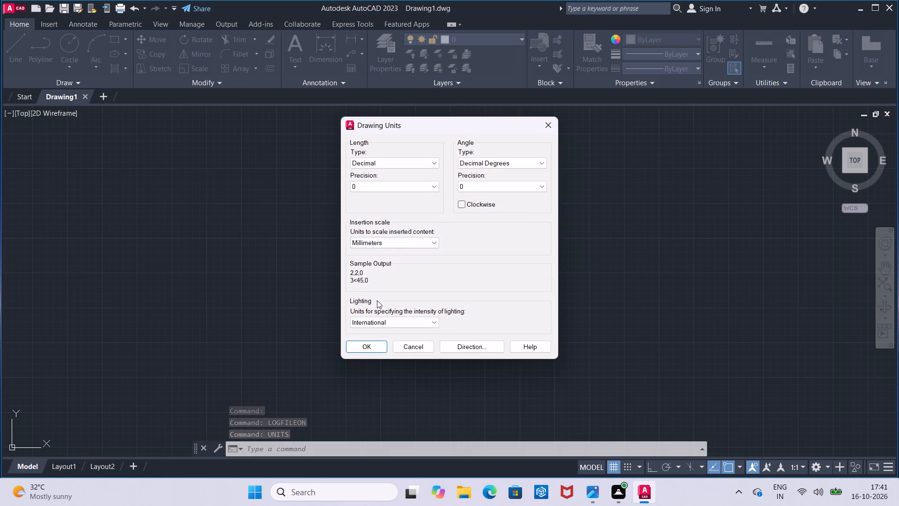
click(371, 348)
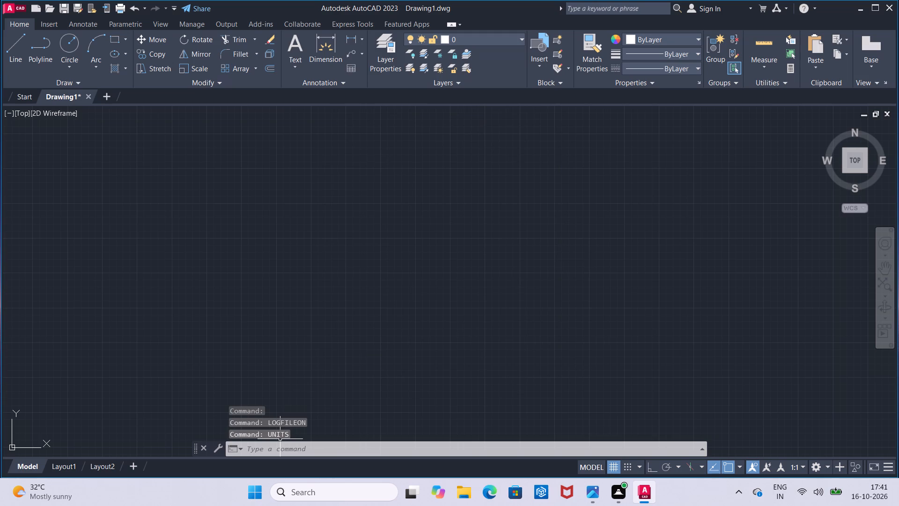
Modify the ISO-25 dimension style so linear dimensions use primary unit precision 0.
click(278, 449)
key(d)
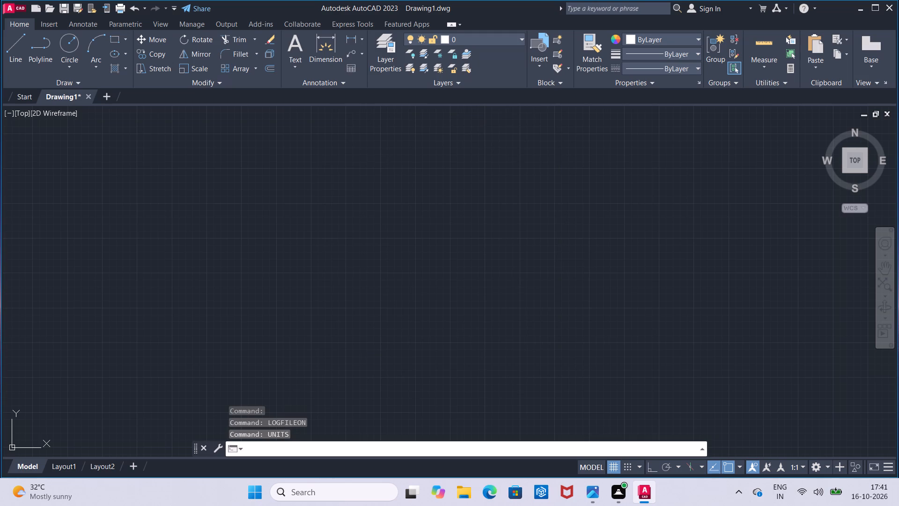
key(Return)
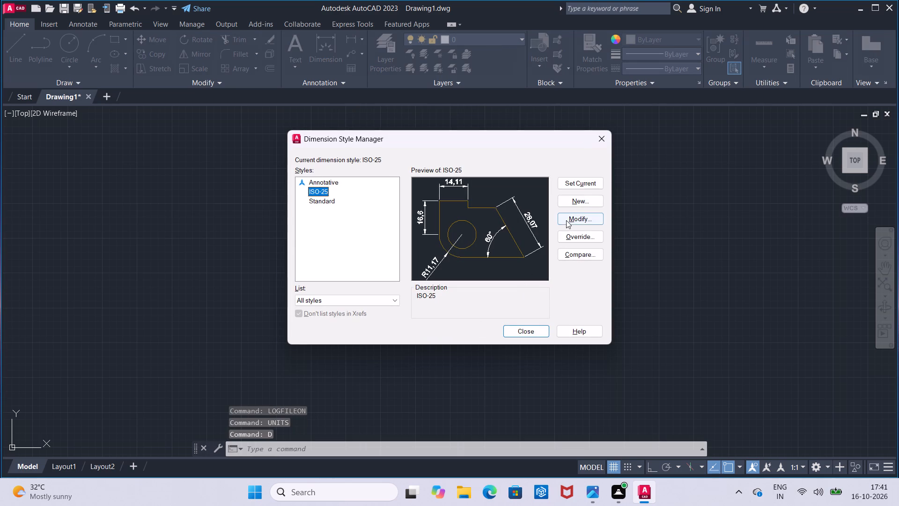
click(566, 220)
click(412, 158)
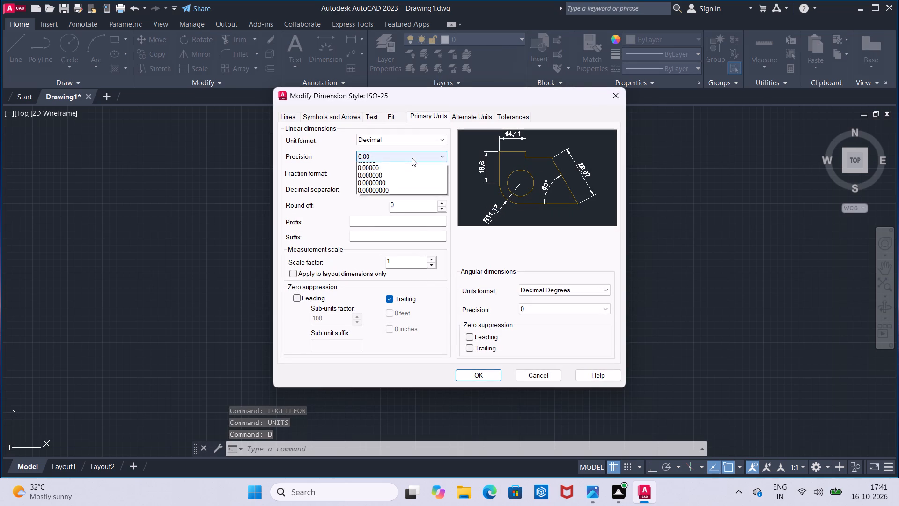
click(410, 164)
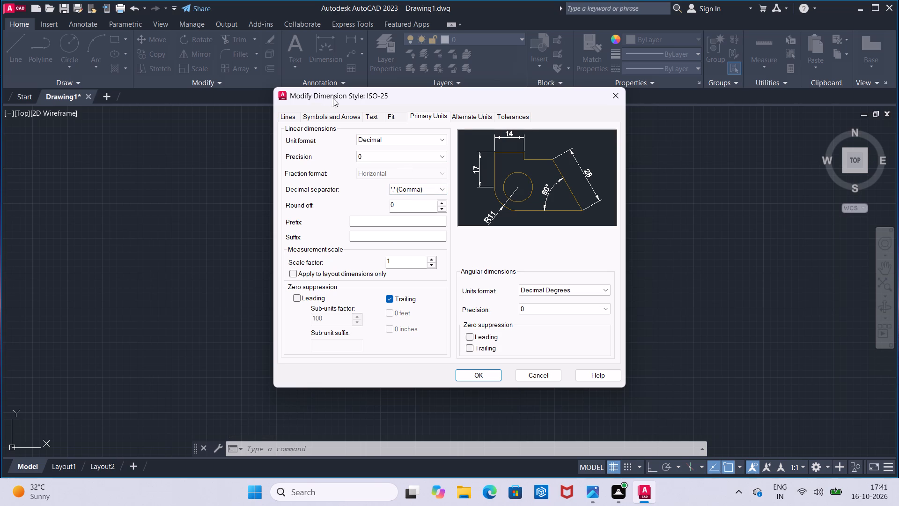
Set the ISO-25 dimension text height to 6 with ISO standard alignment, and make the style current.
click(366, 113)
click(429, 201)
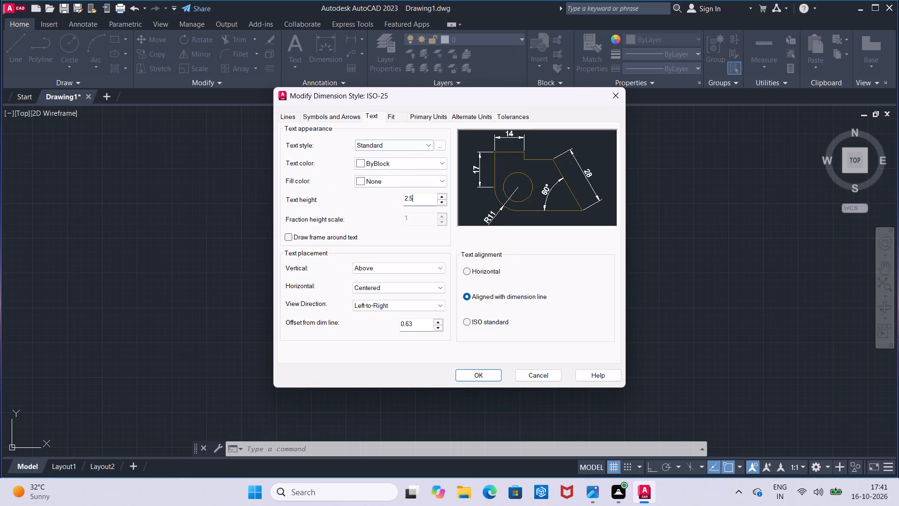
key(BackSpace)
key(BackSpace)
key(BackSpace)
key(BackSpace)
key(6)
click(503, 319)
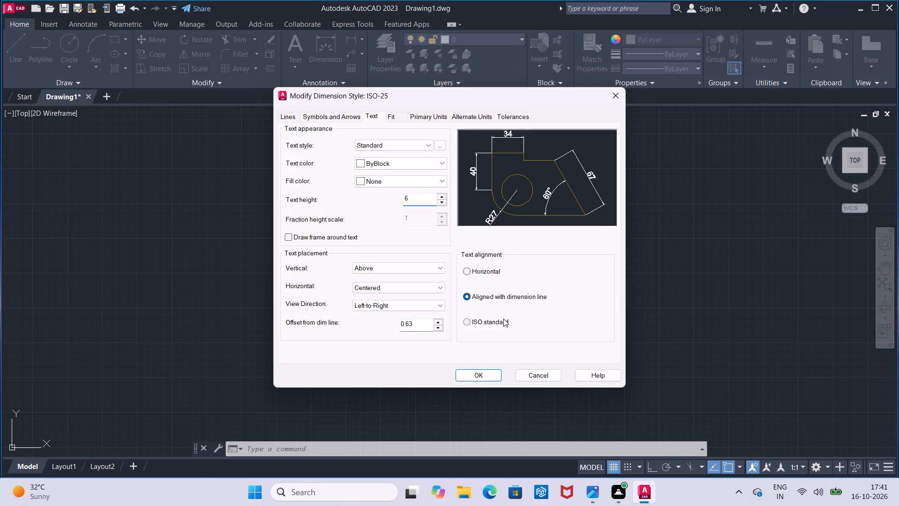
click(435, 119)
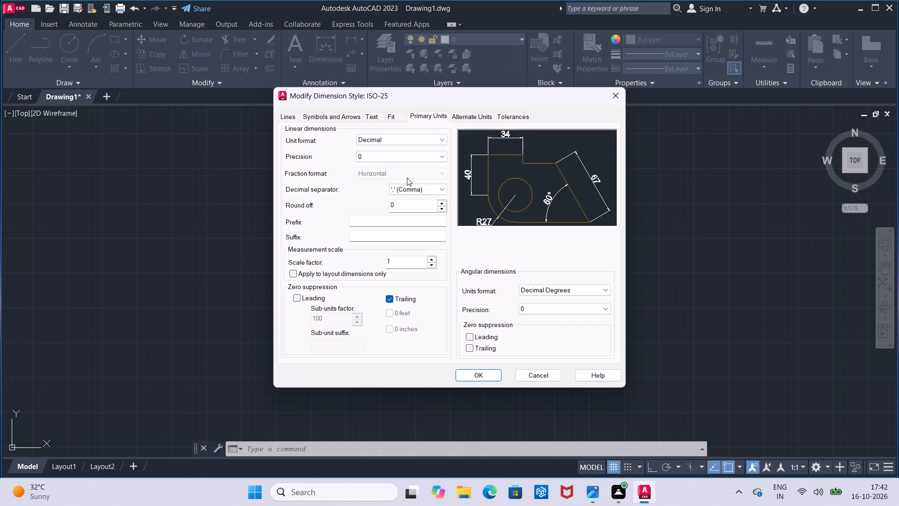
click(374, 120)
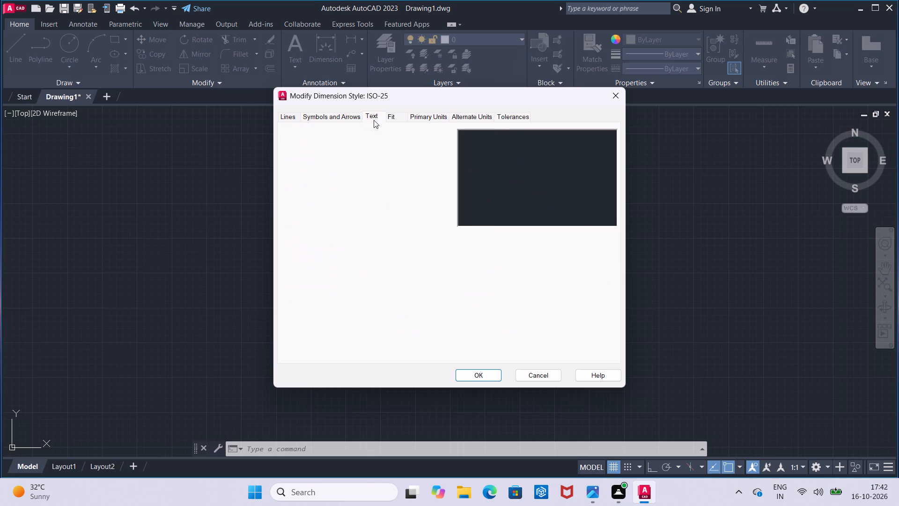
click(489, 379)
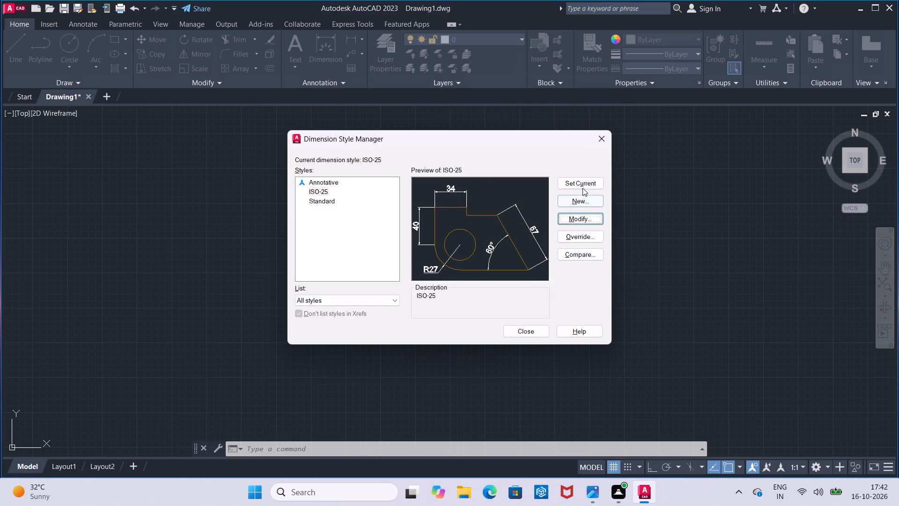
click(583, 187)
click(529, 330)
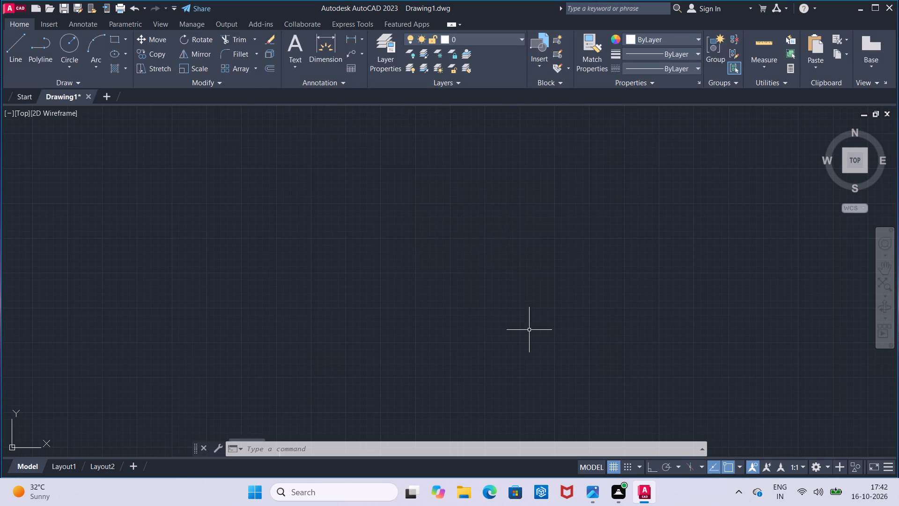
Set the model space limits from 0,0 to 100,100 and apply Zoom All.
click(374, 434)
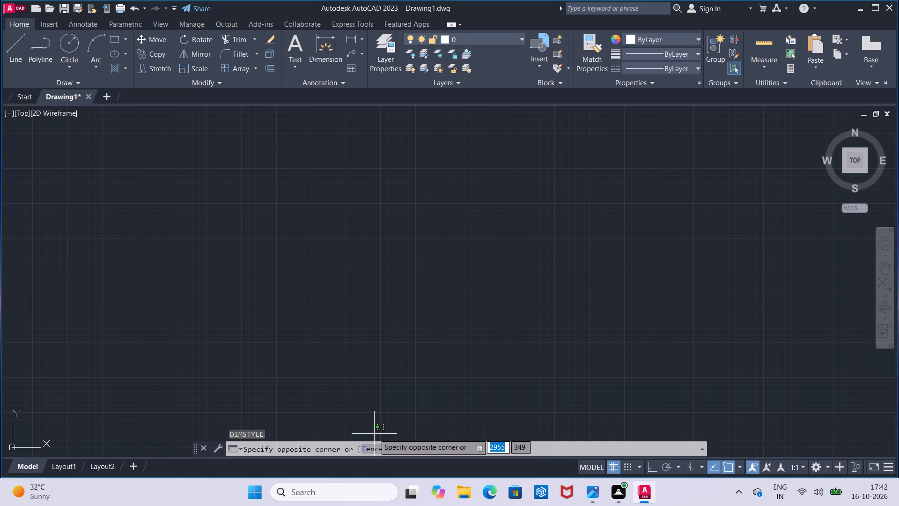
key(Escape)
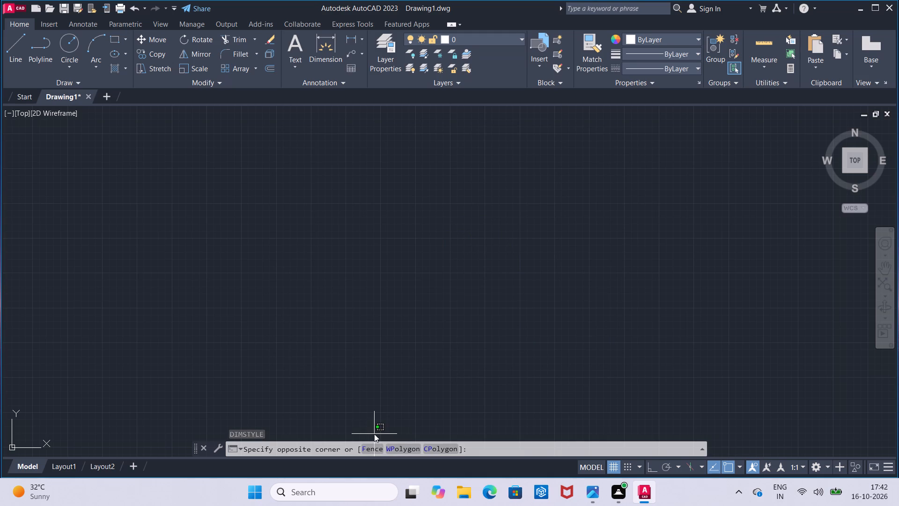
key(l)
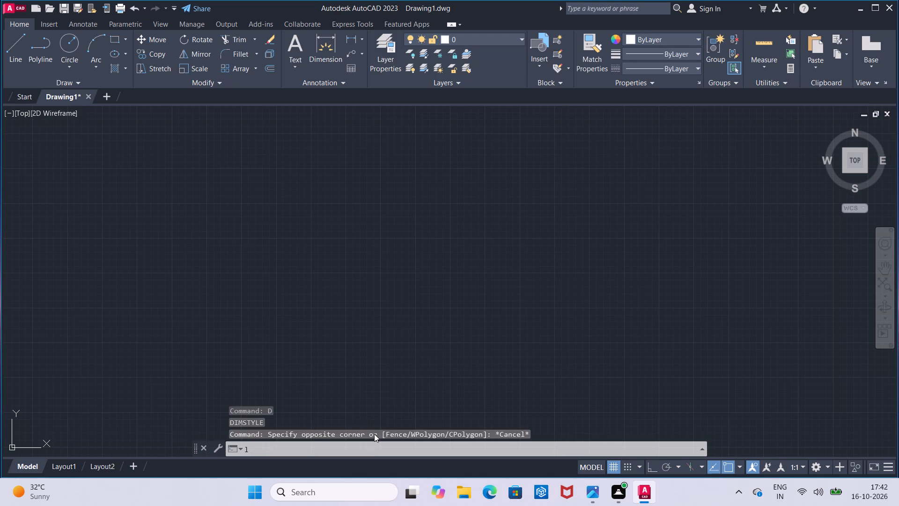
key(i)
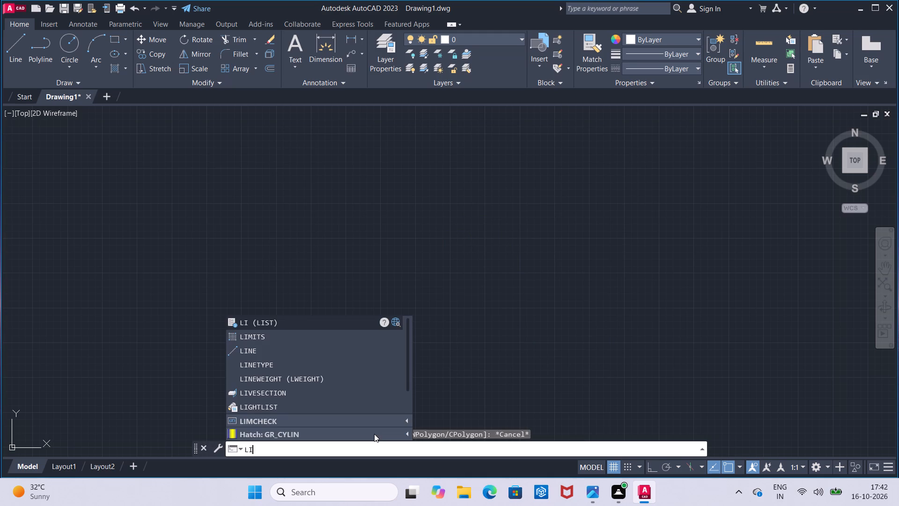
click(322, 337)
text(0,0)
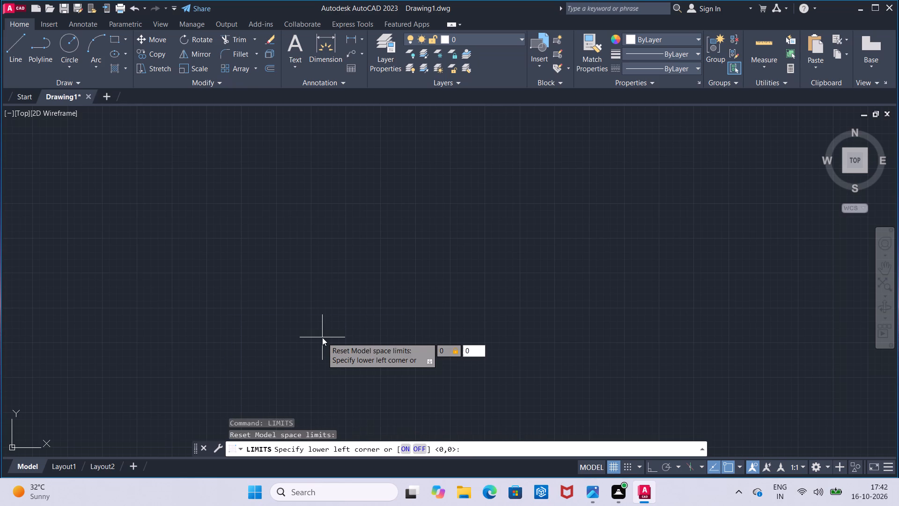
key(Return)
text(100)
key(comma)
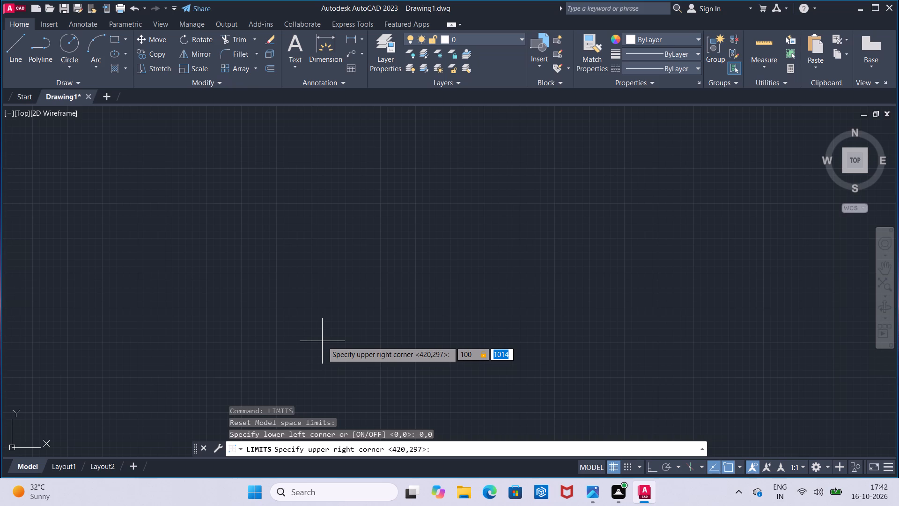
text(100)
key(Return)
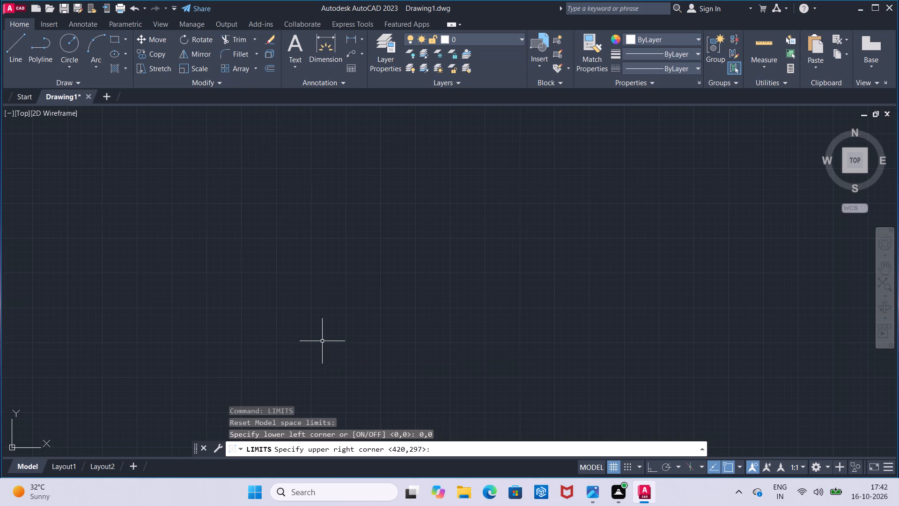
key(z)
key(Return)
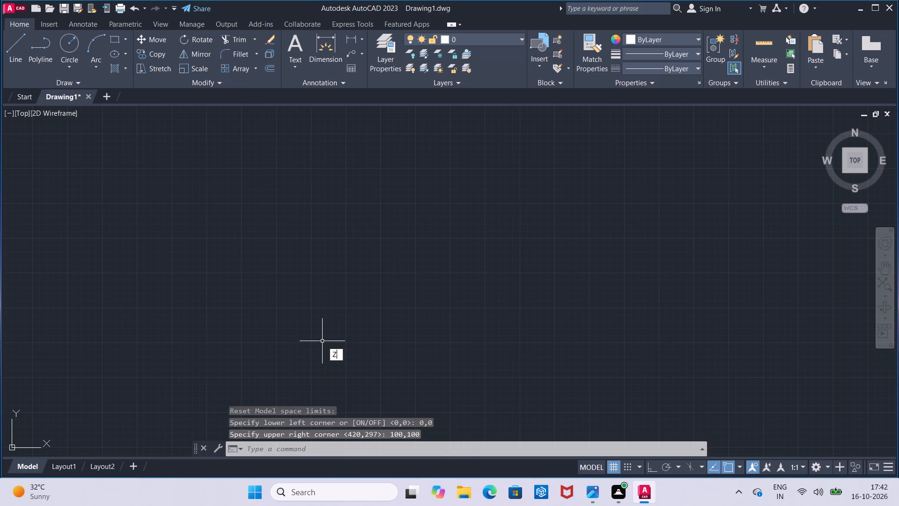
key(a)
key(Return)
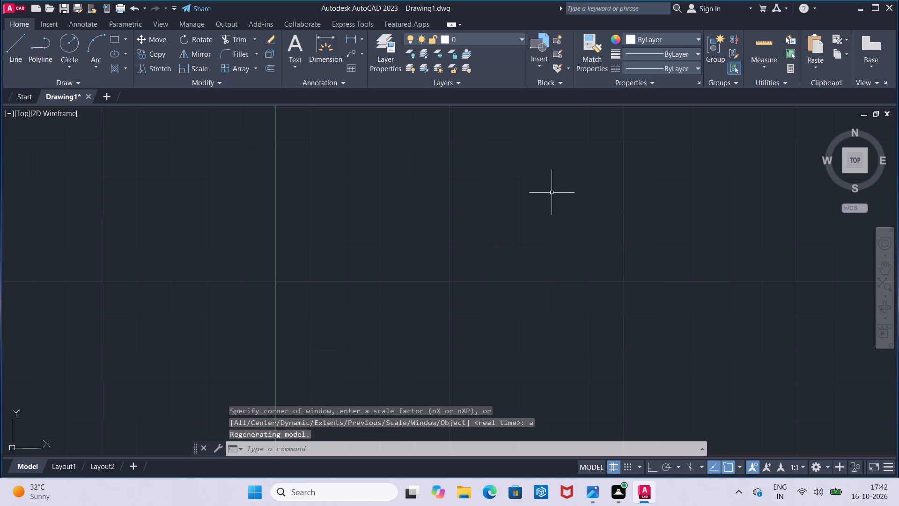
Load the CENTER linetype from acadiso.lin into the drawing.
click(631, 68)
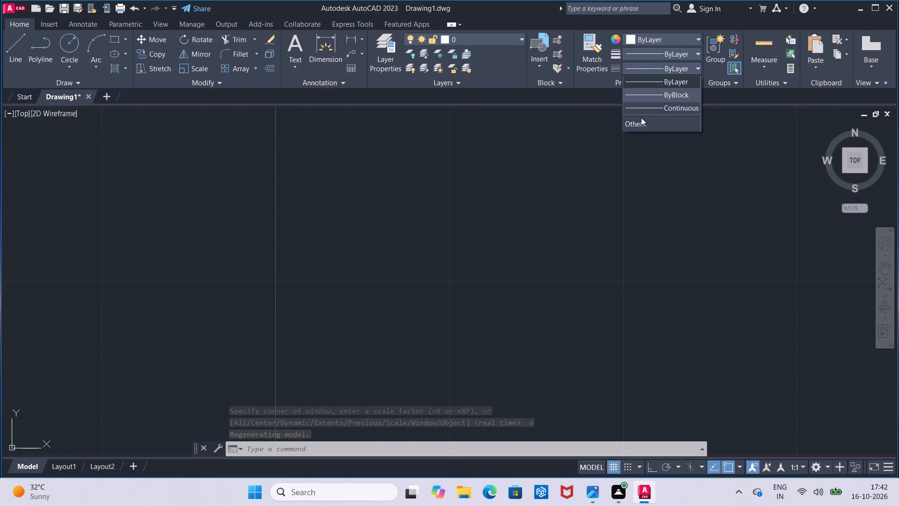
click(641, 118)
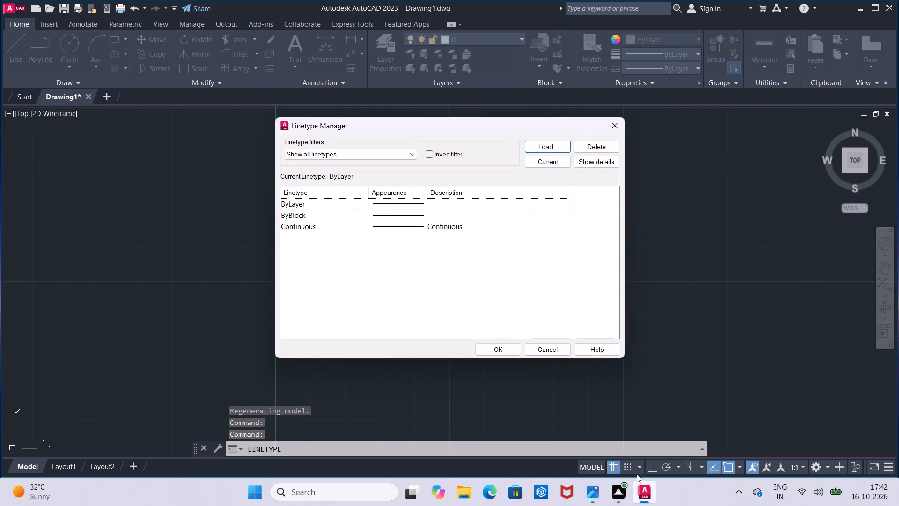
click(550, 140)
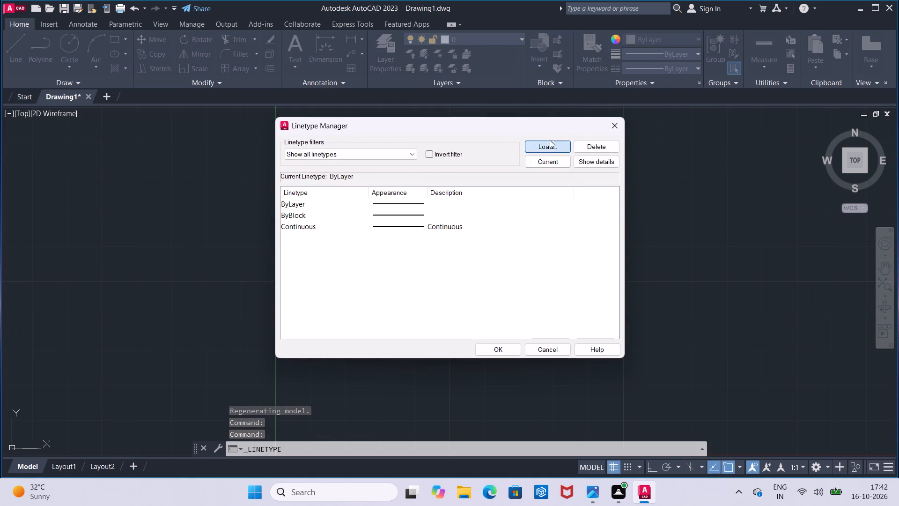
scroll(489, 241, down, 2)
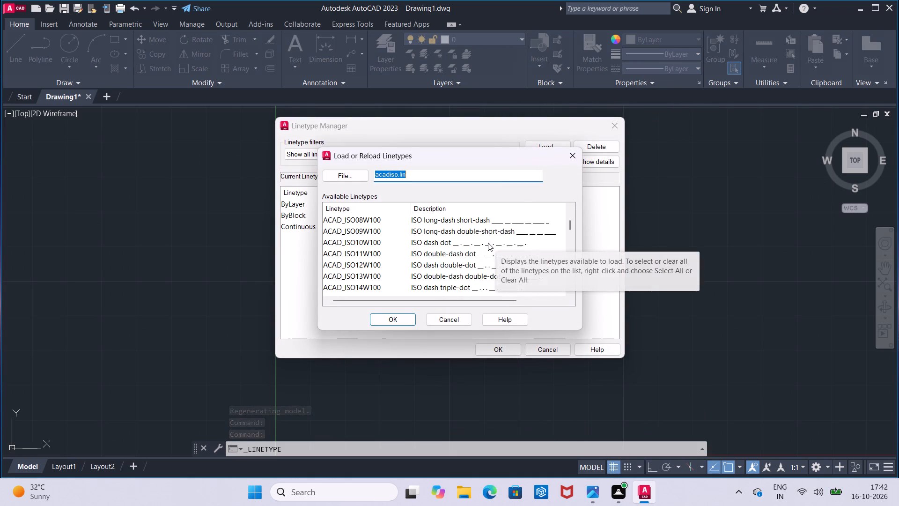
scroll(488, 243, down, 2)
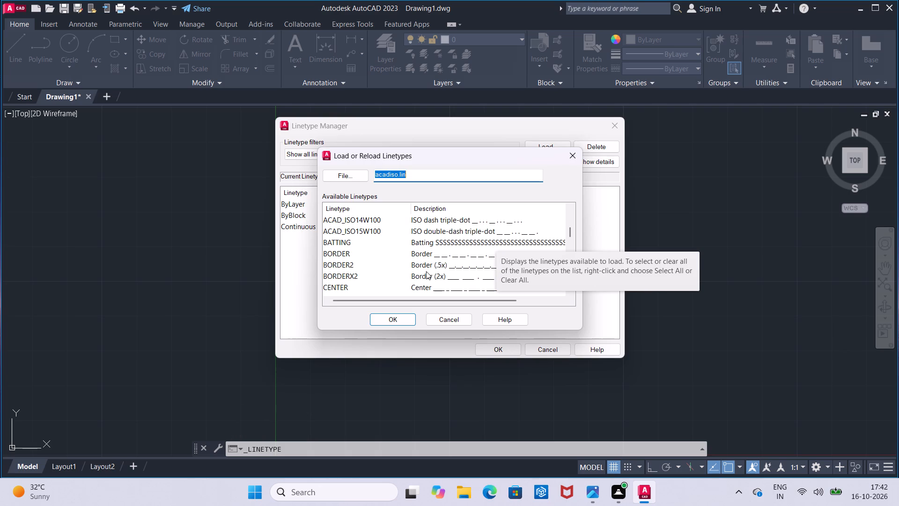
click(416, 286)
click(398, 323)
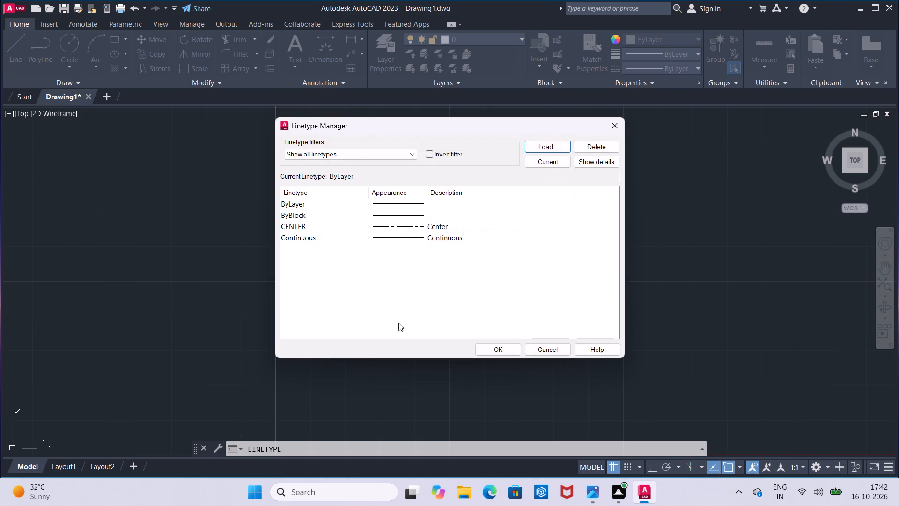
Accept the loaded linetypes, turn on Ortho, and draw a horizontal 100-unit centre line using the CENTER linetype.
click(519, 348)
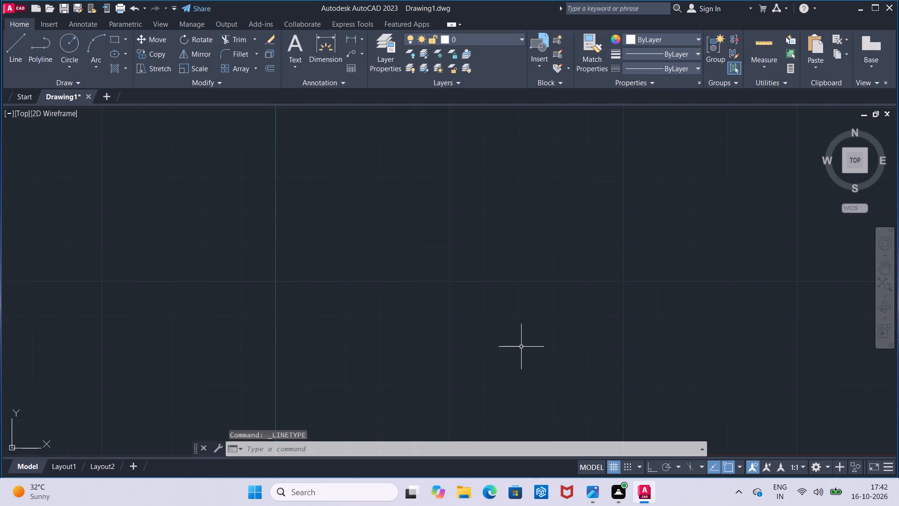
click(655, 464)
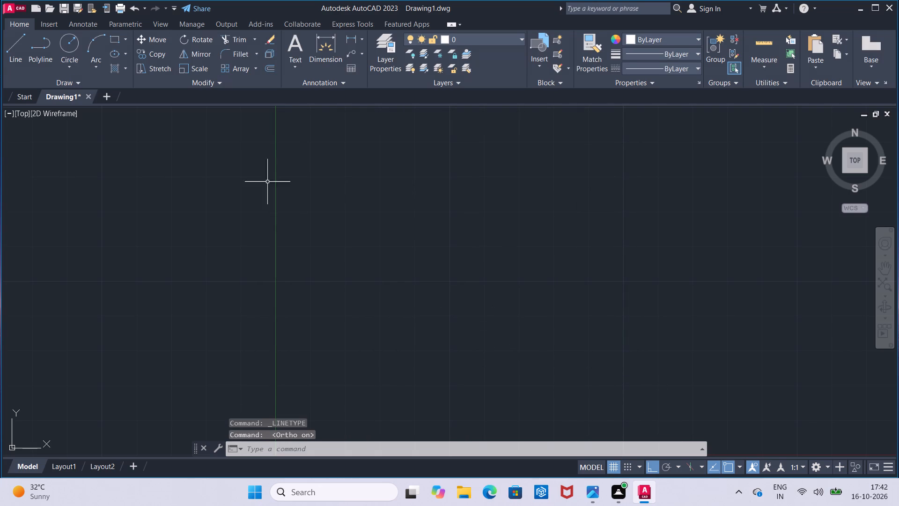
click(5, 52)
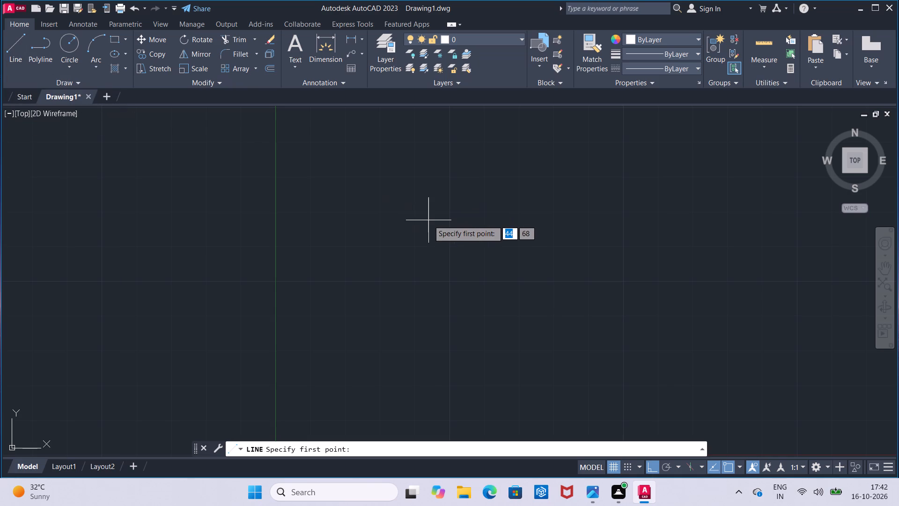
click(637, 68)
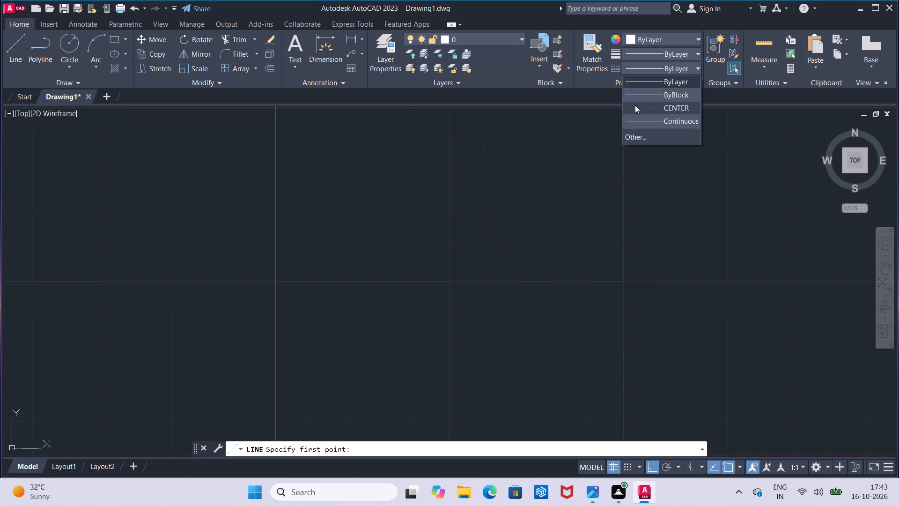
click(635, 105)
click(383, 277)
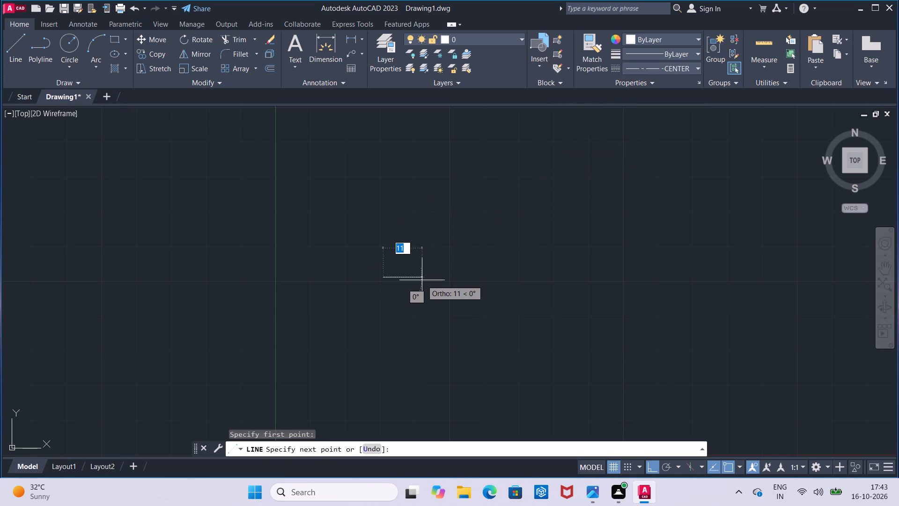
text(100)
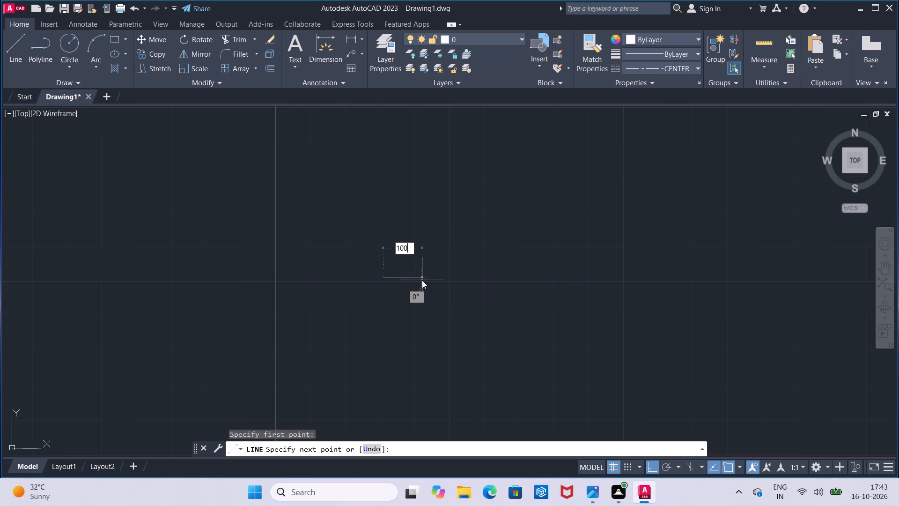
key(Return)
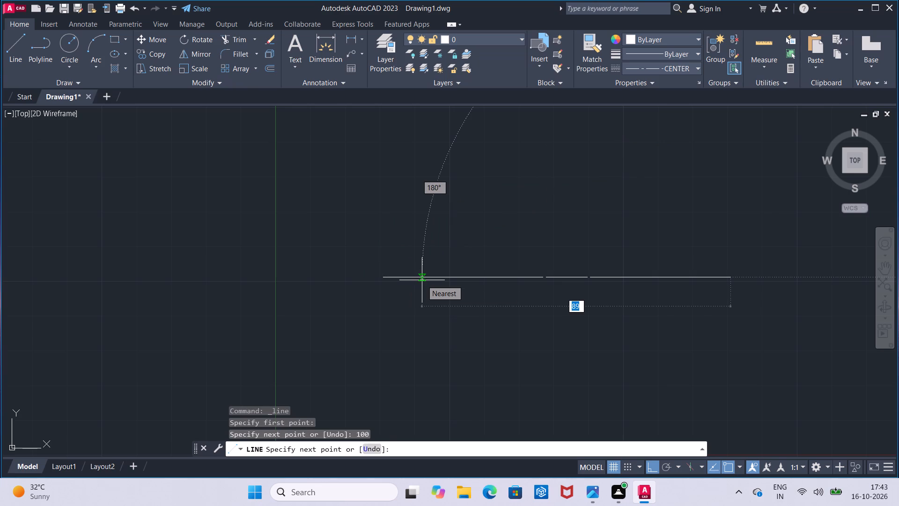
key(Escape)
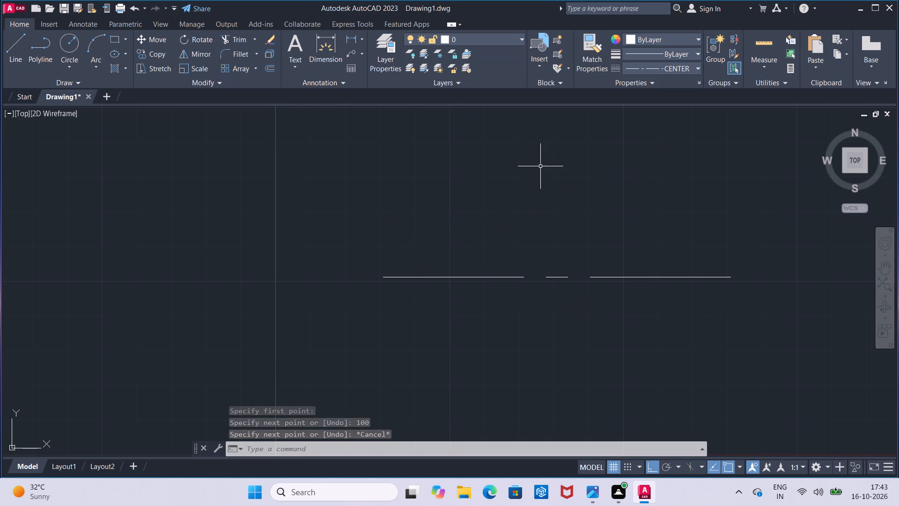
With the linetype set to ByLayer, draw a circle of radius 27 centred on the centre line's left endpoint.
click(635, 64)
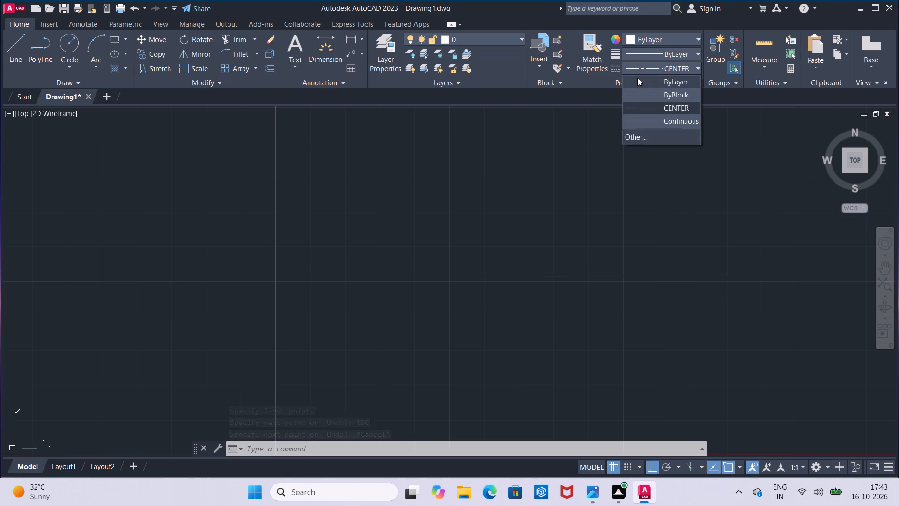
click(637, 78)
click(58, 39)
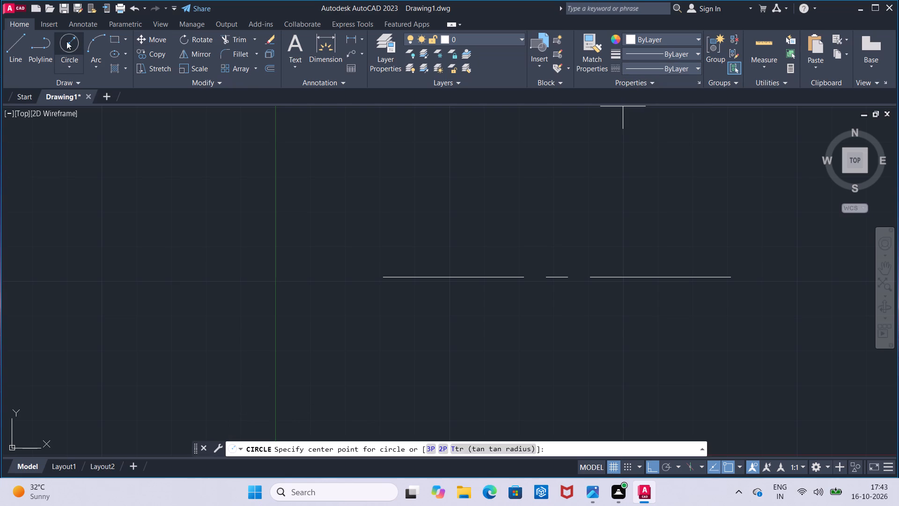
click(82, 51)
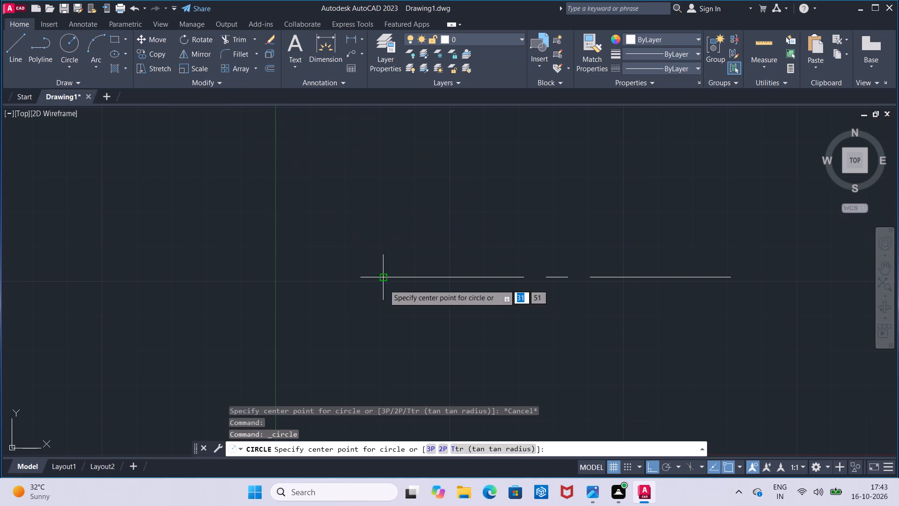
click(386, 278)
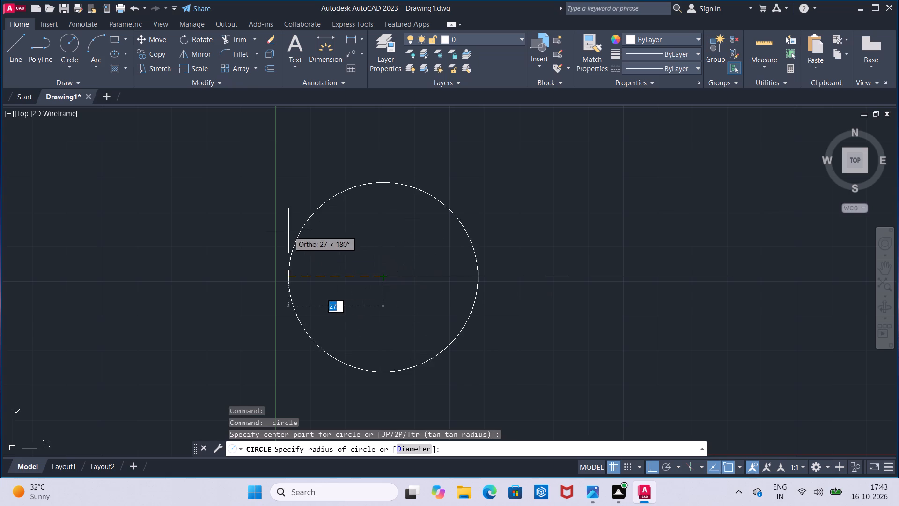
text(27)
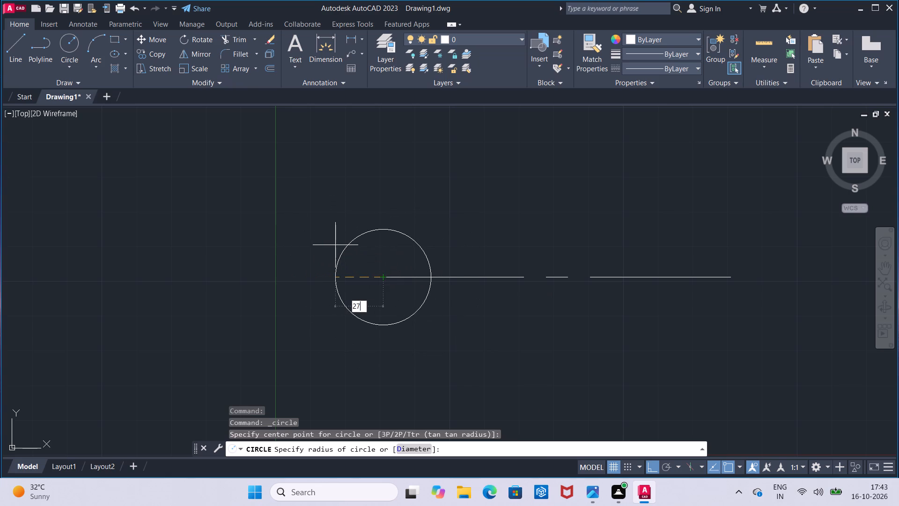
key(Return)
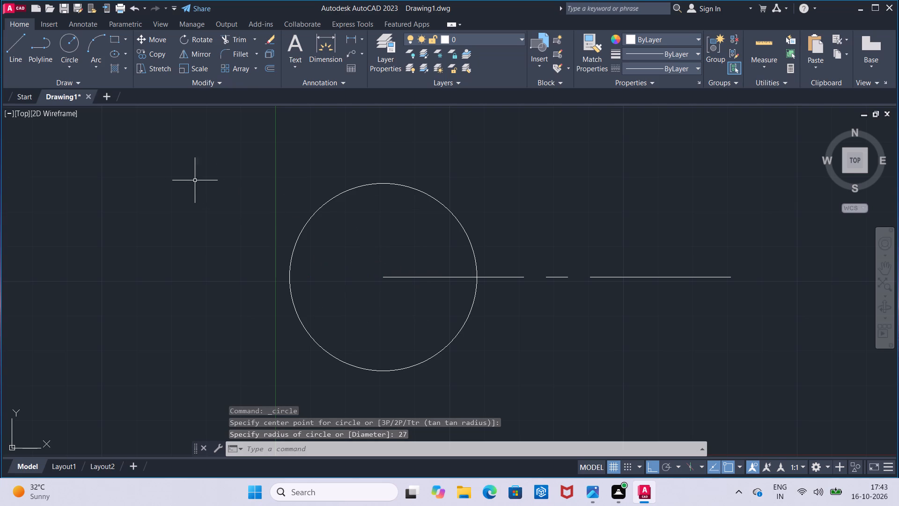
Draw a concentric circle of diameter 23 inside the radius 27 circle.
click(80, 60)
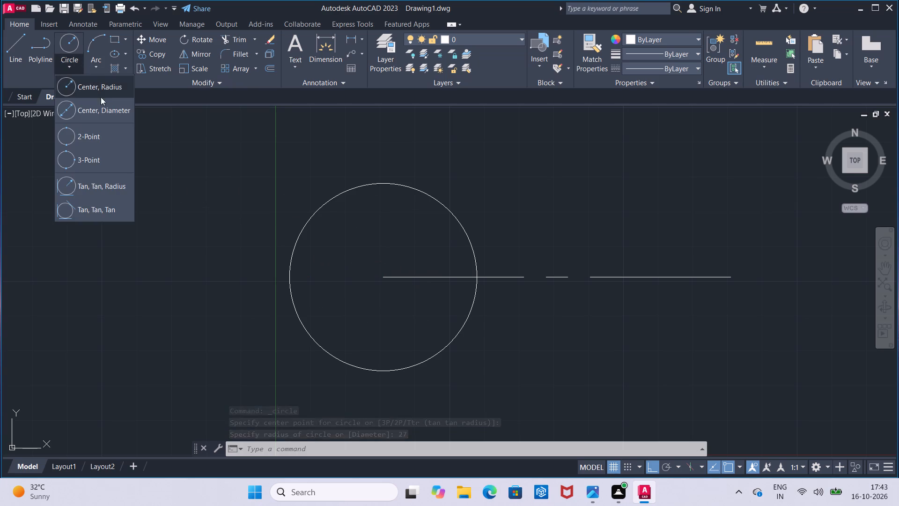
click(107, 108)
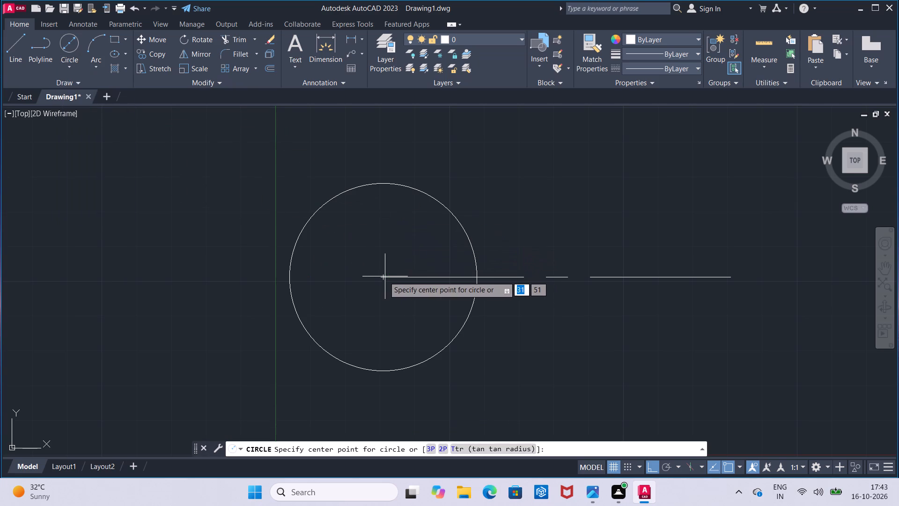
click(382, 276)
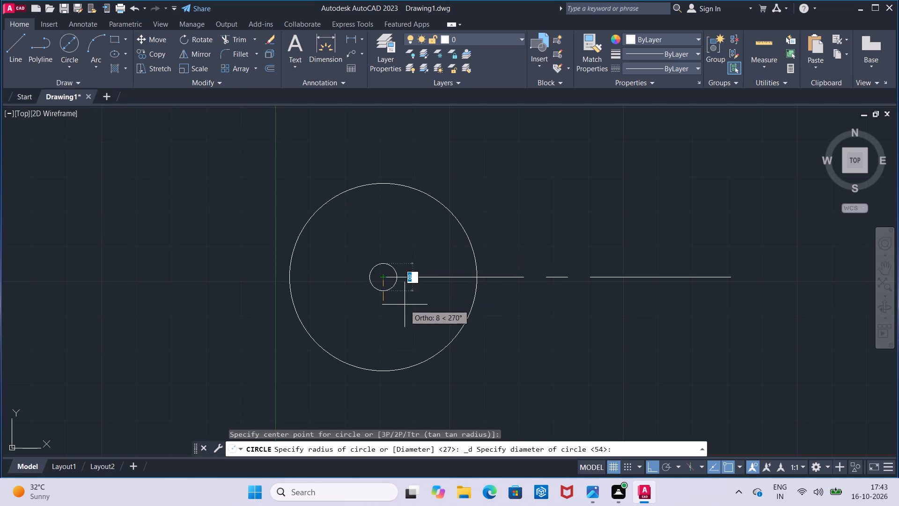
text(23)
key(Return)
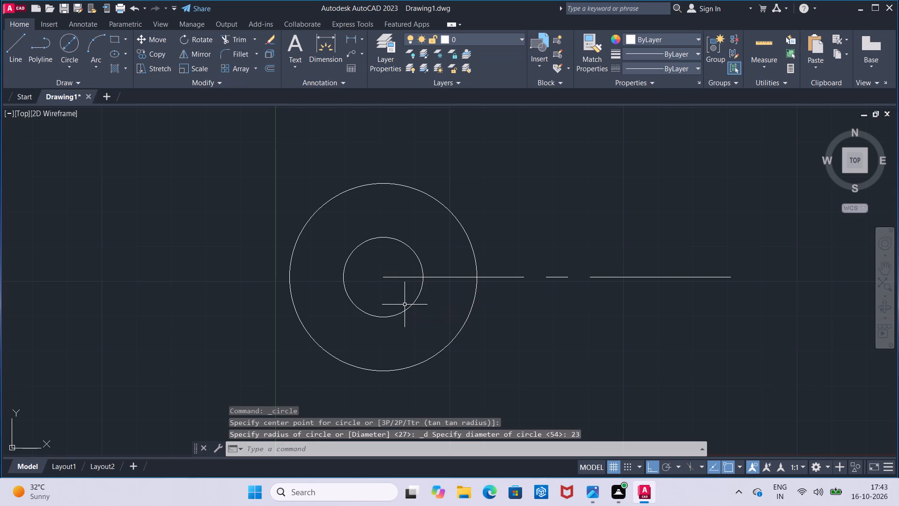
Draw a circle of radius 57 centred on the centre line's right endpoint.
middle_drag(406, 298, 335, 310)
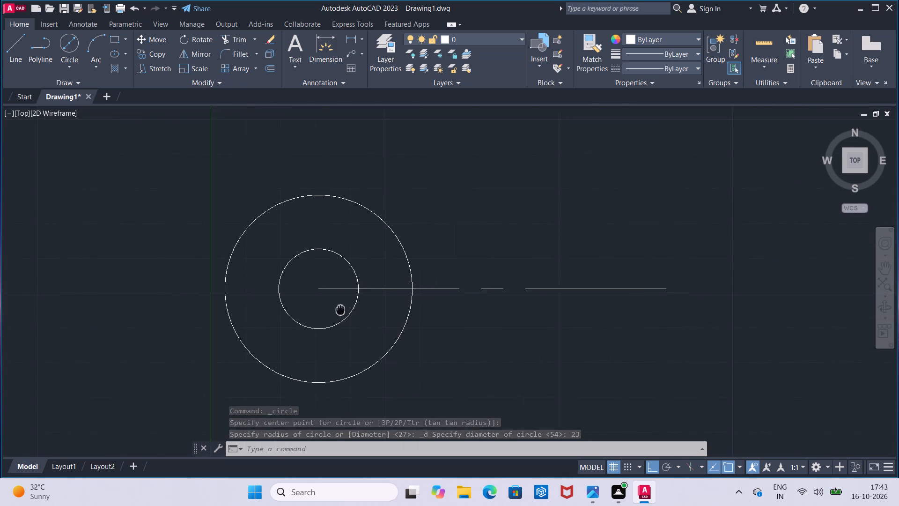
middle_drag(335, 310, 280, 312)
click(70, 68)
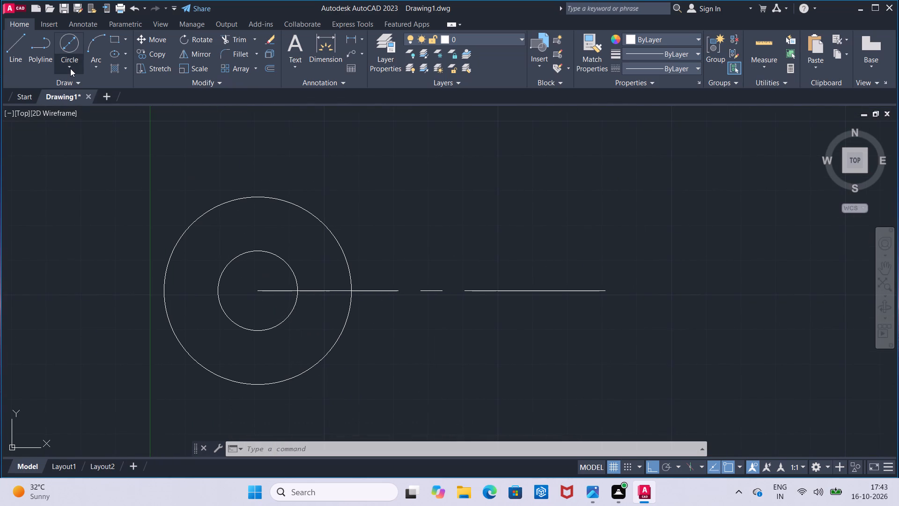
click(81, 87)
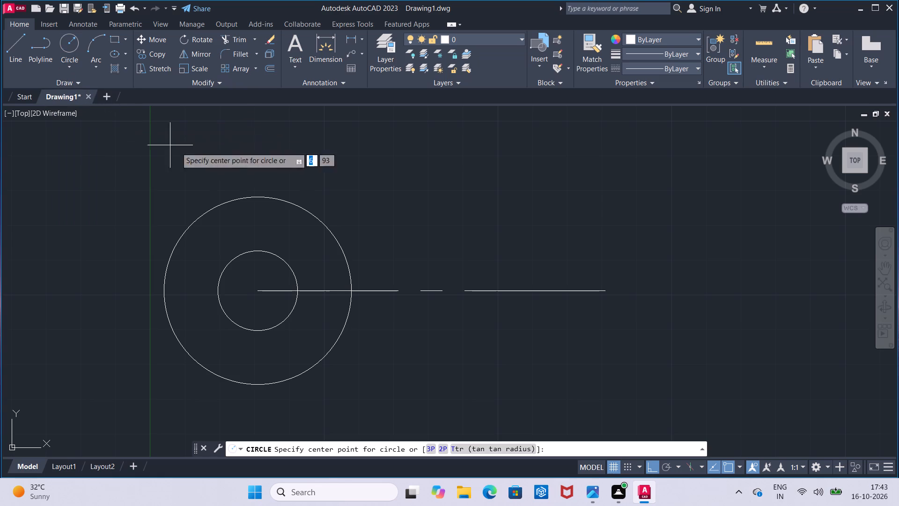
click(607, 290)
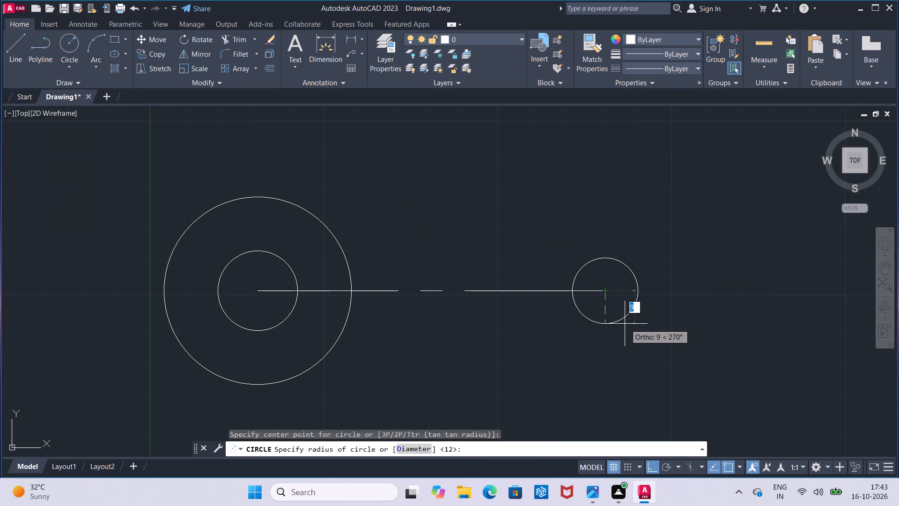
text(57)
key(Return)
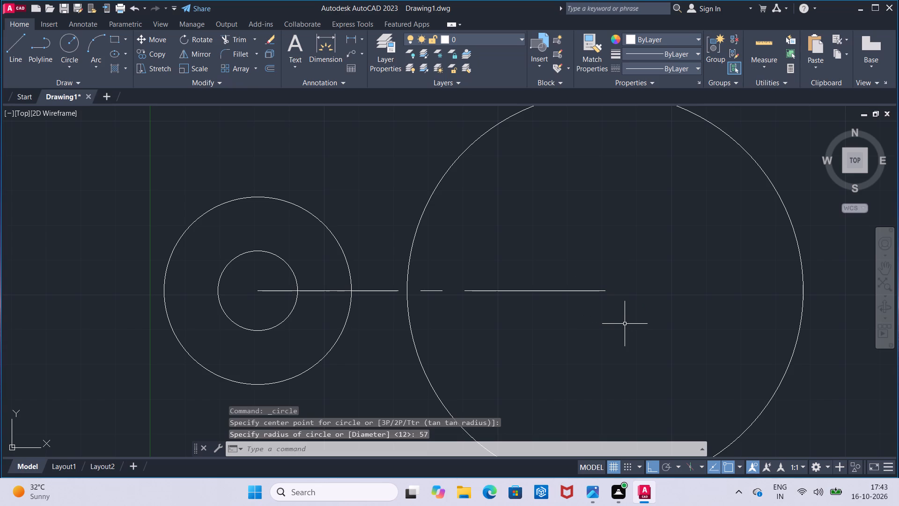
Draw the upper tangent line from the radius 57 circle to the radius 27 circle using tangent snaps.
scroll(621, 324, down, 2)
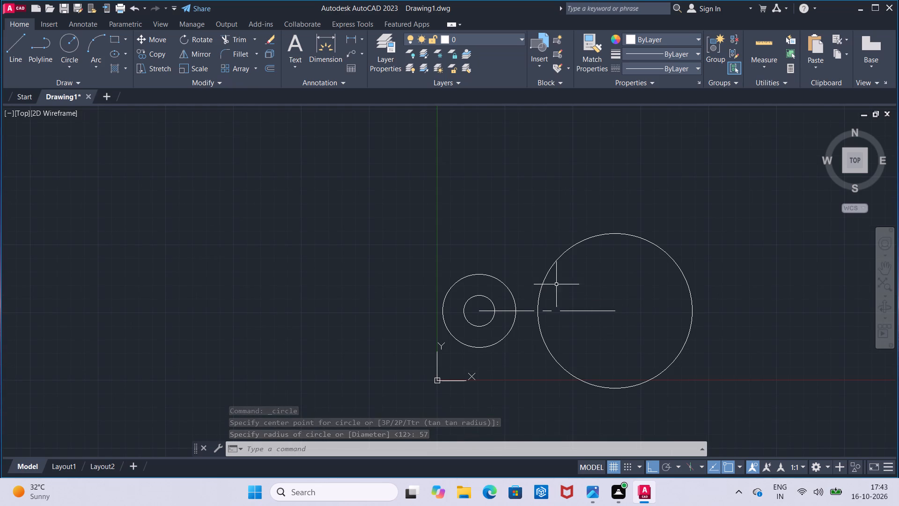
key(l)
key(Return)
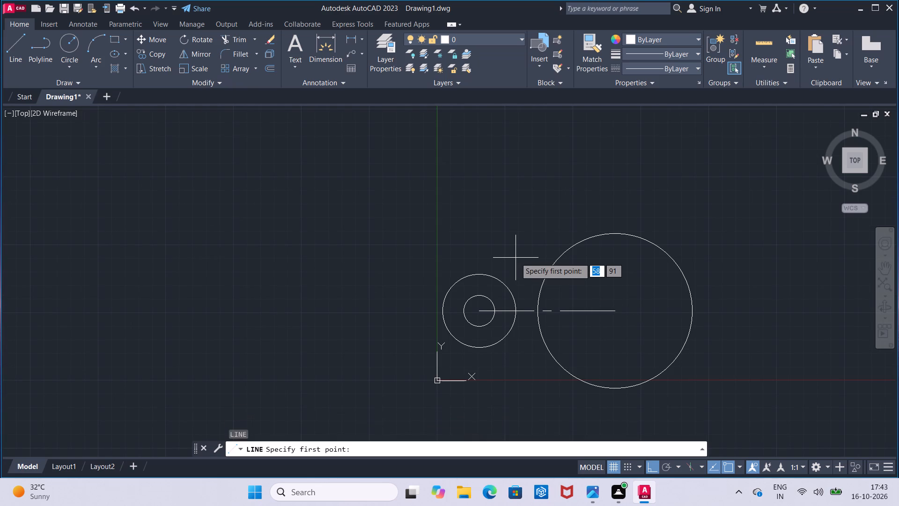
text(ta)
click(392, 442)
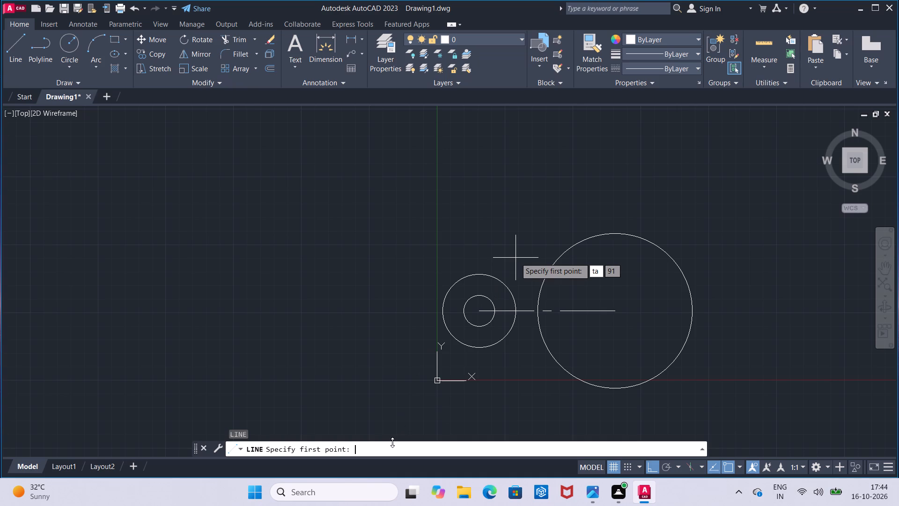
key(t)
key(a)
key(n)
key(Return)
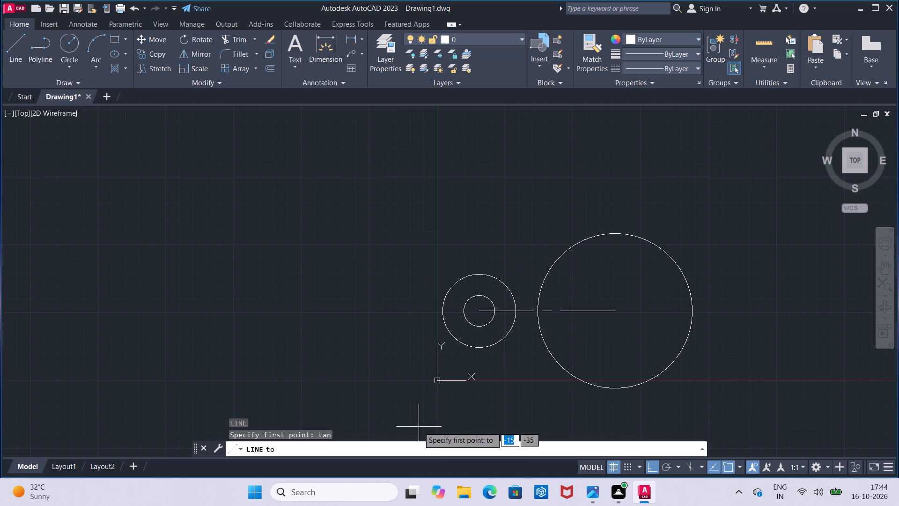
click(606, 234)
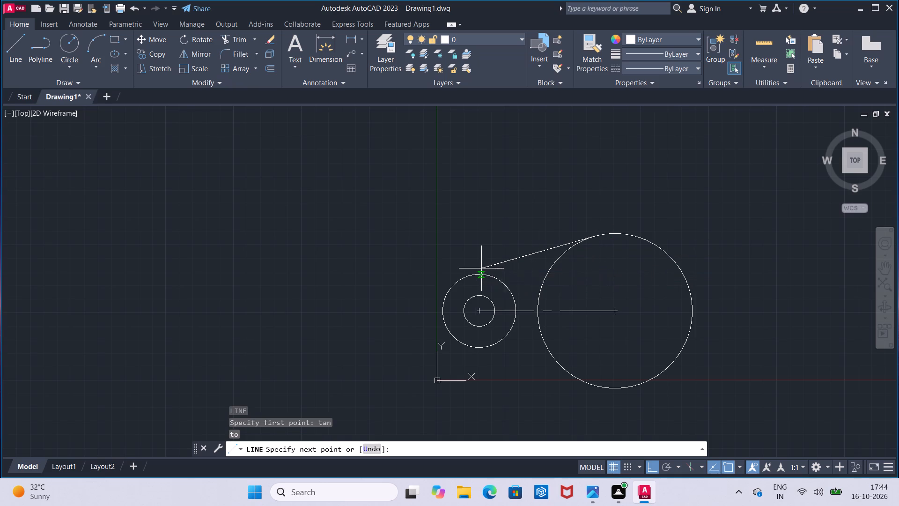
text(ta)
key(n)
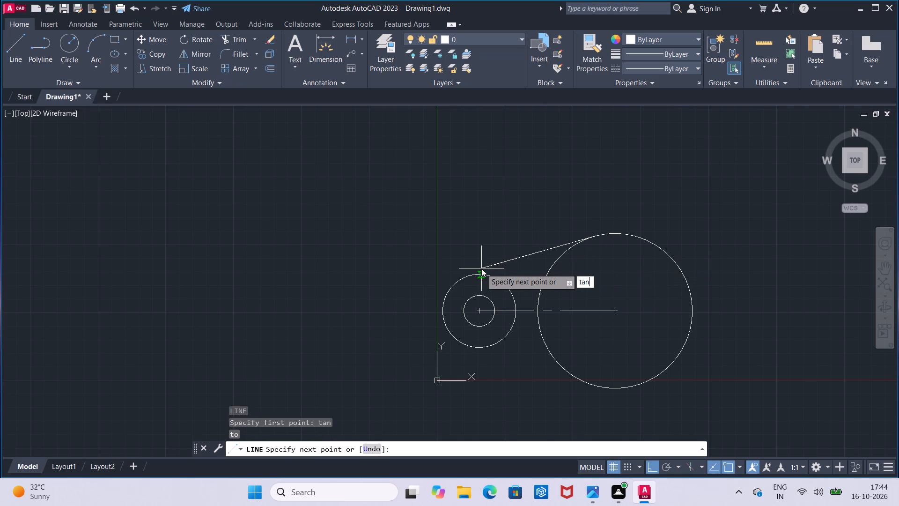
key(Return)
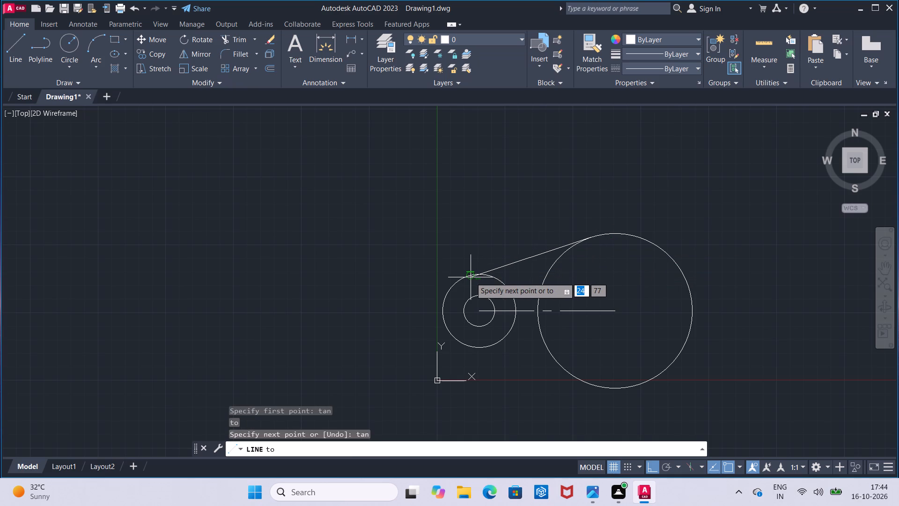
click(472, 274)
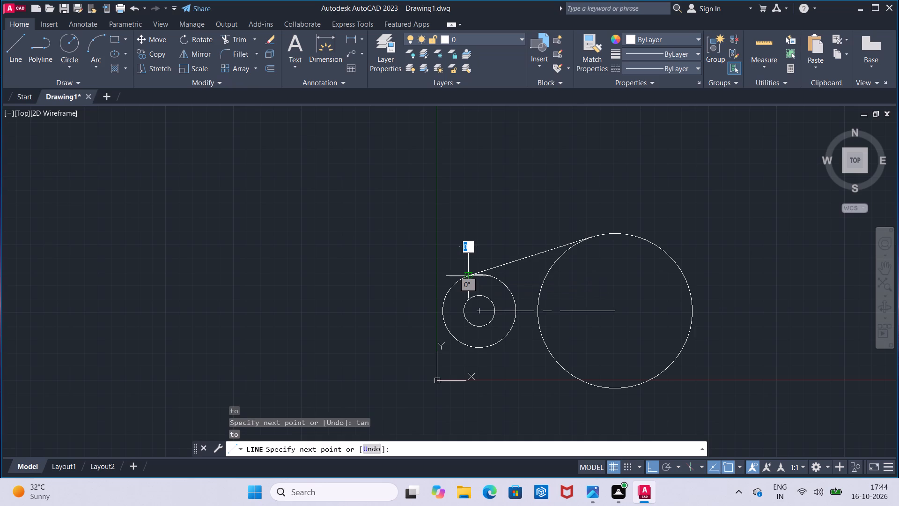
key(Escape)
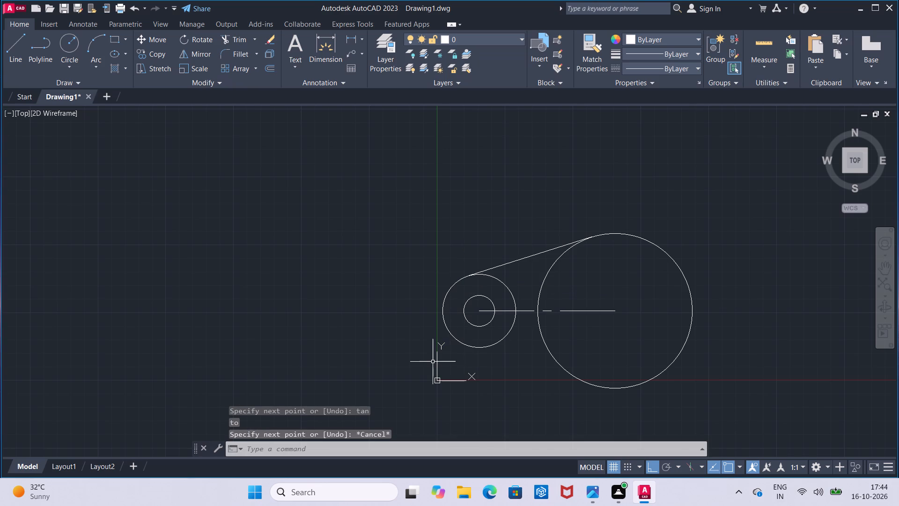
Draw the lower tangent line from the radius 57 circle to the radius 27 circle using tangent snaps.
key(l)
key(Return)
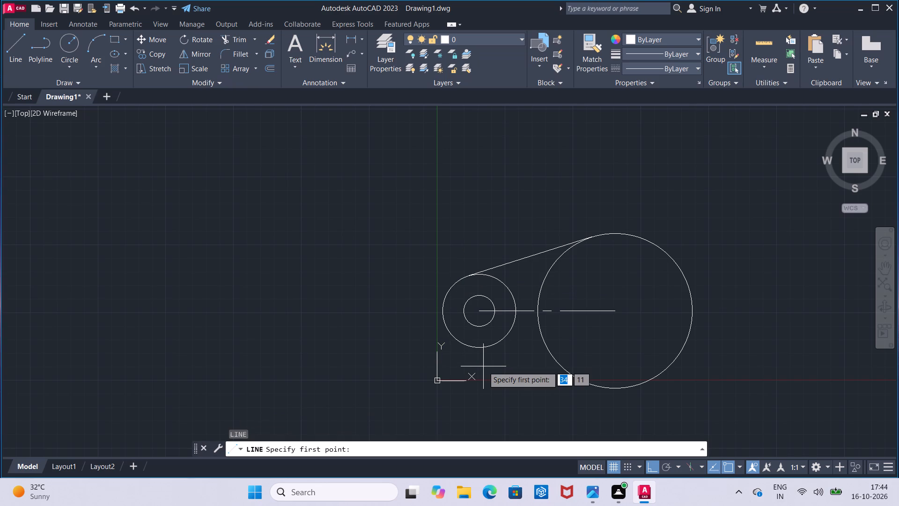
text(tan)
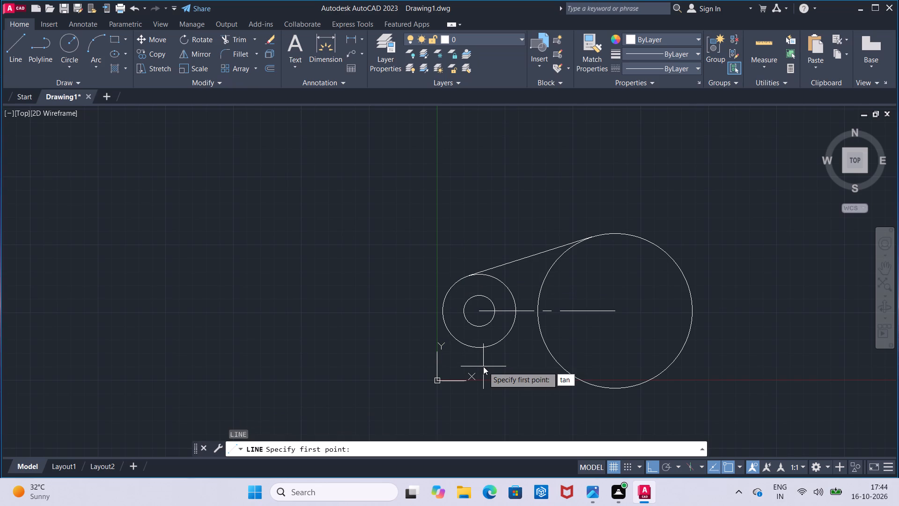
key(Return)
click(592, 384)
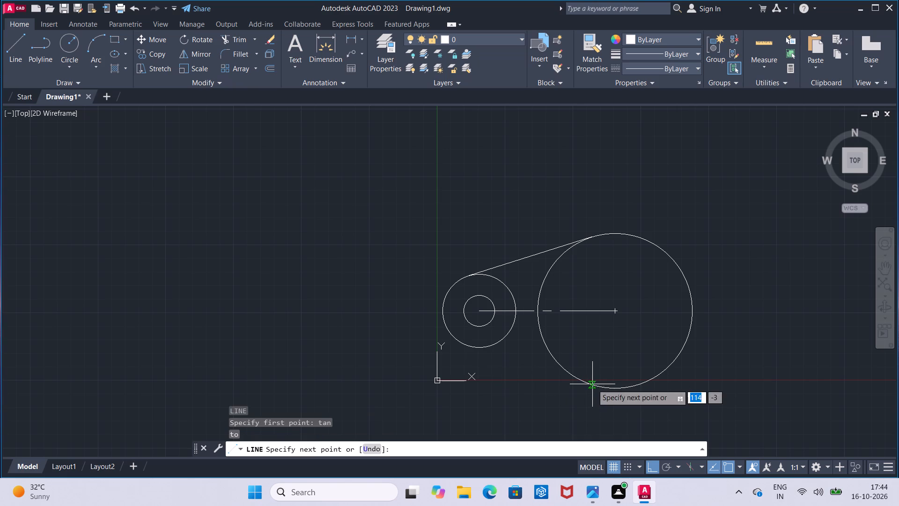
text(tan)
key(Return)
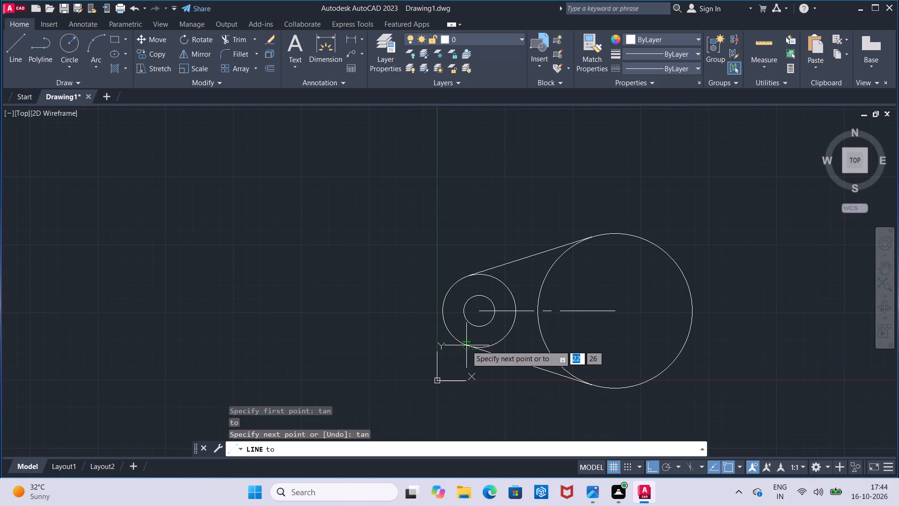
click(466, 345)
key(Escape)
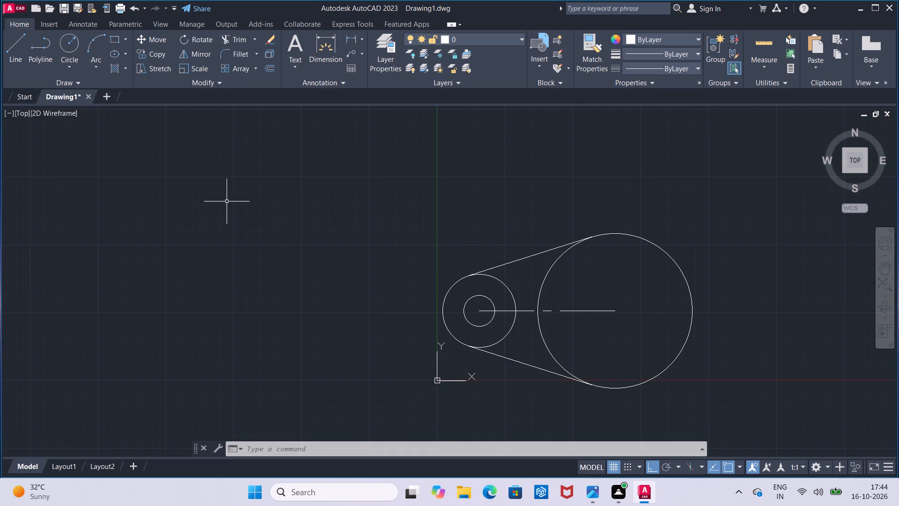
Trim away the inner arc of the radius 57 circle between the two tangent lines.
click(242, 37)
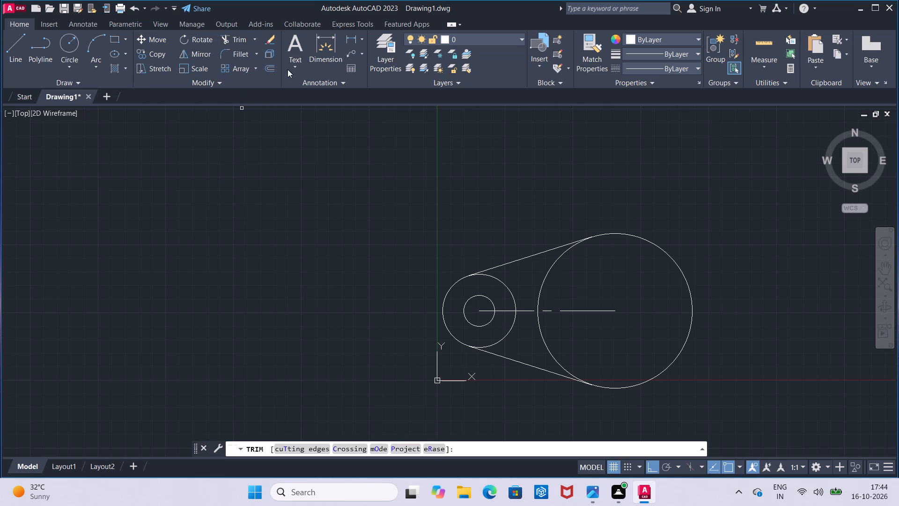
click(559, 256)
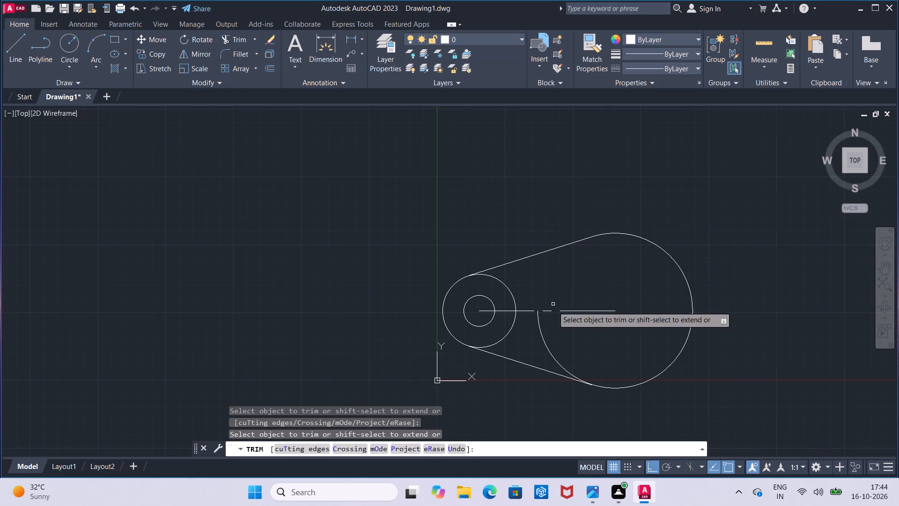
click(545, 340)
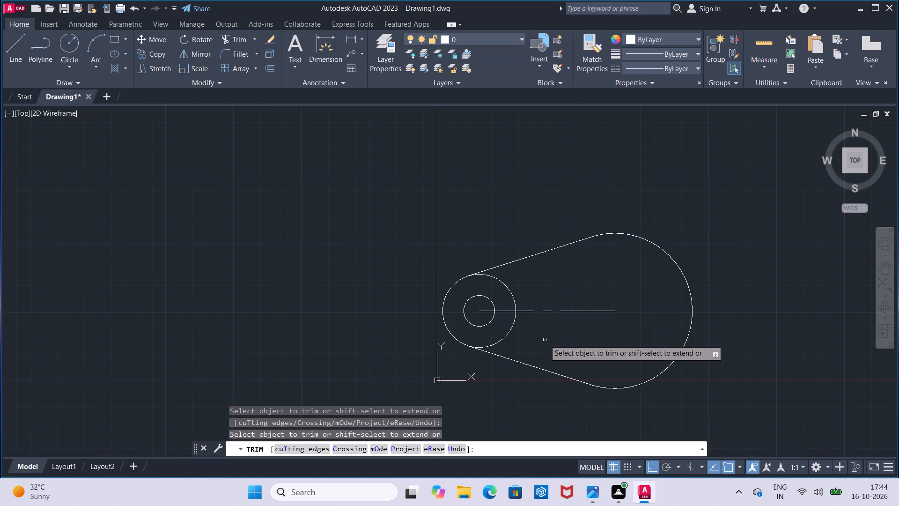
key(Escape)
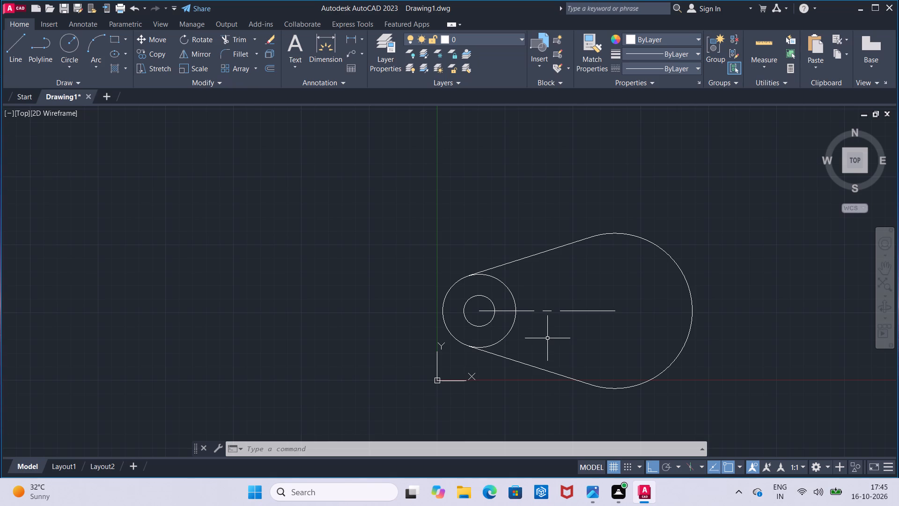
Set the current linetype to CENTER.
click(674, 64)
click(669, 110)
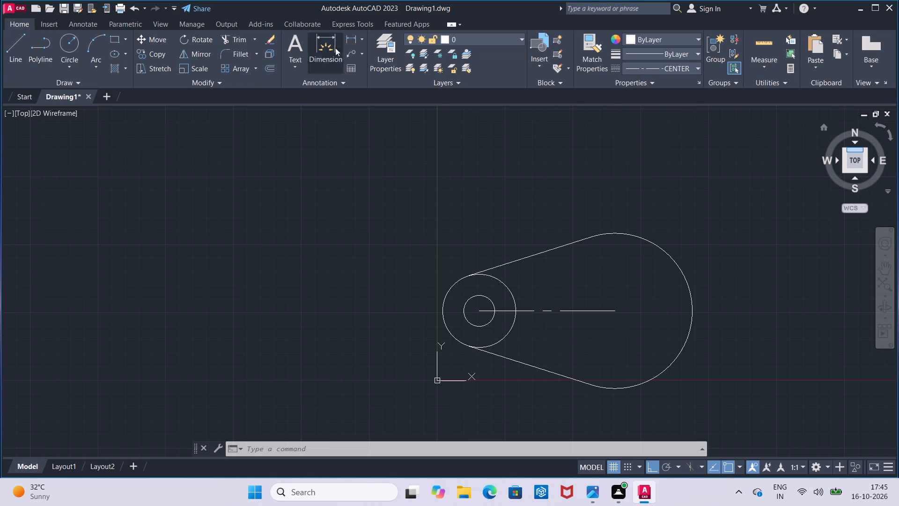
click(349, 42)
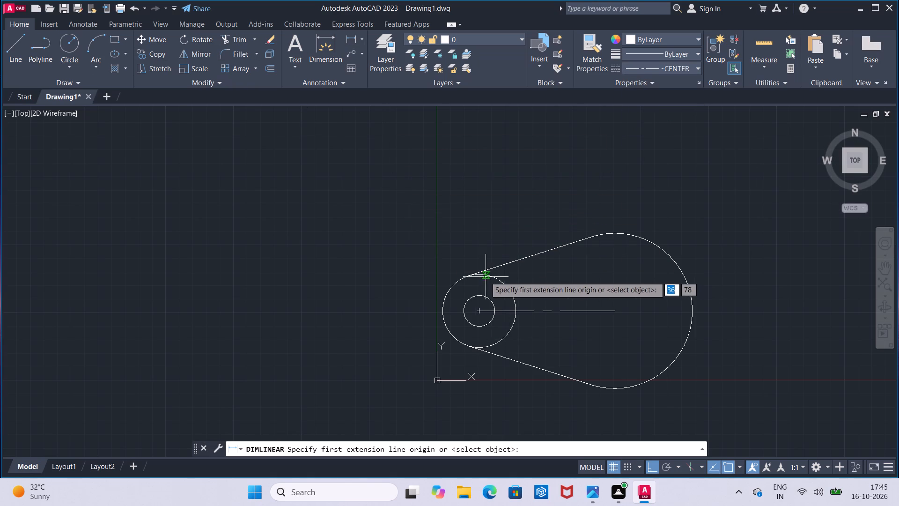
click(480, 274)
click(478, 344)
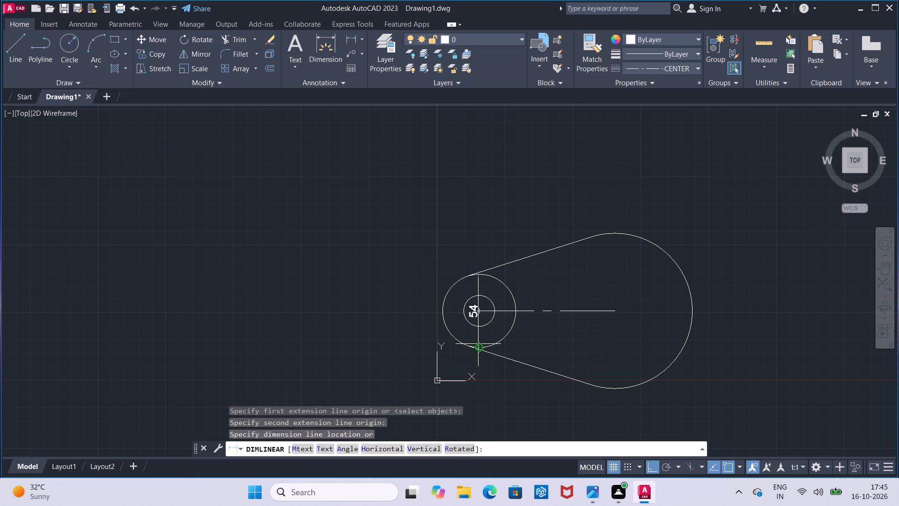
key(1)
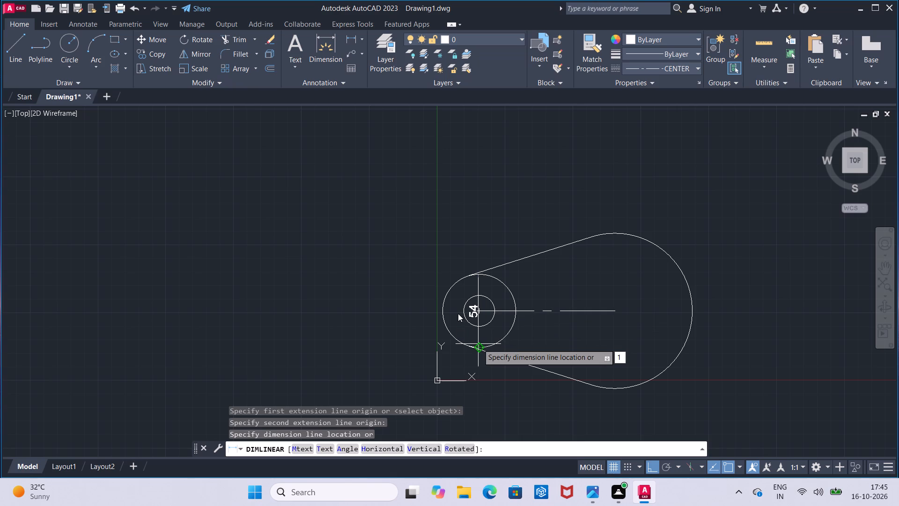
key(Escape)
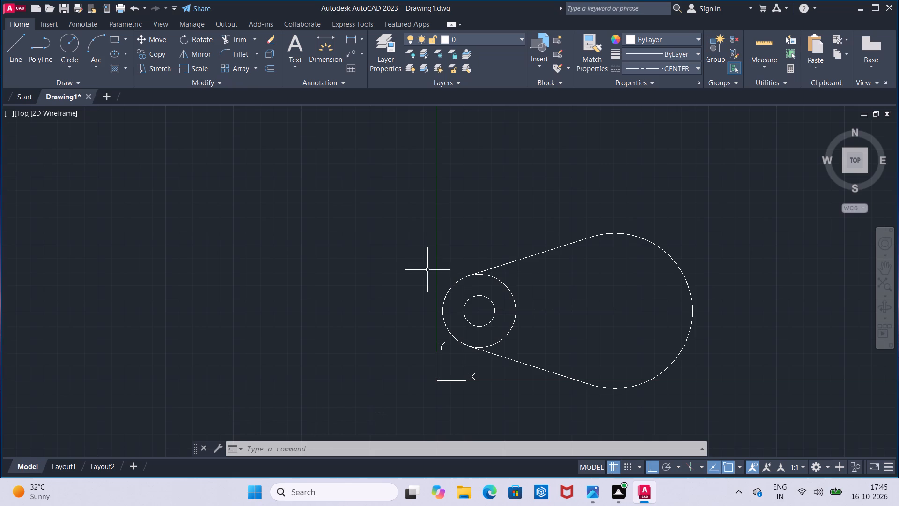
Draw a 27-unit vertical line upward from the centre line's right endpoint.
click(13, 69)
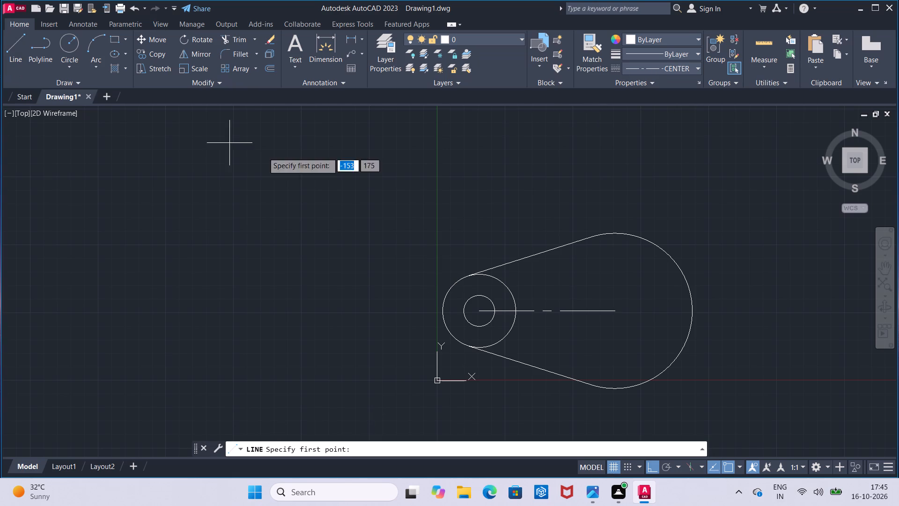
click(614, 309)
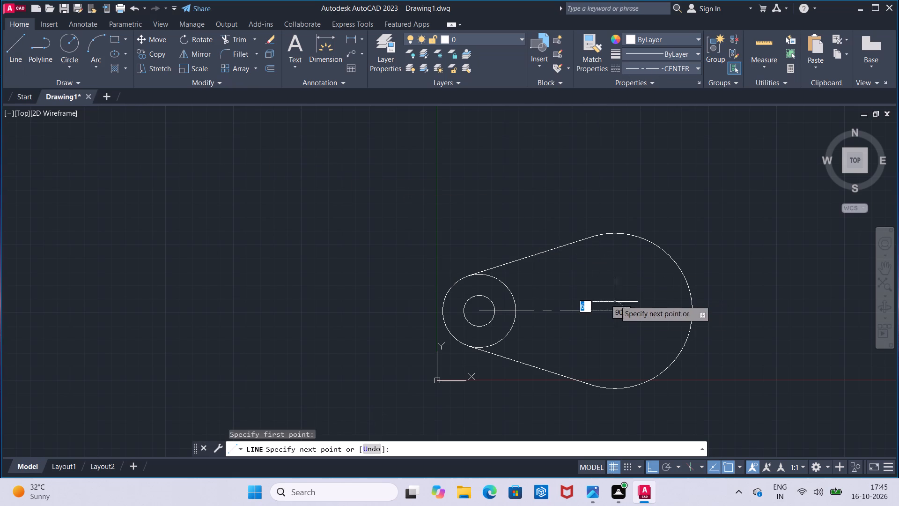
text(27)
key(Return)
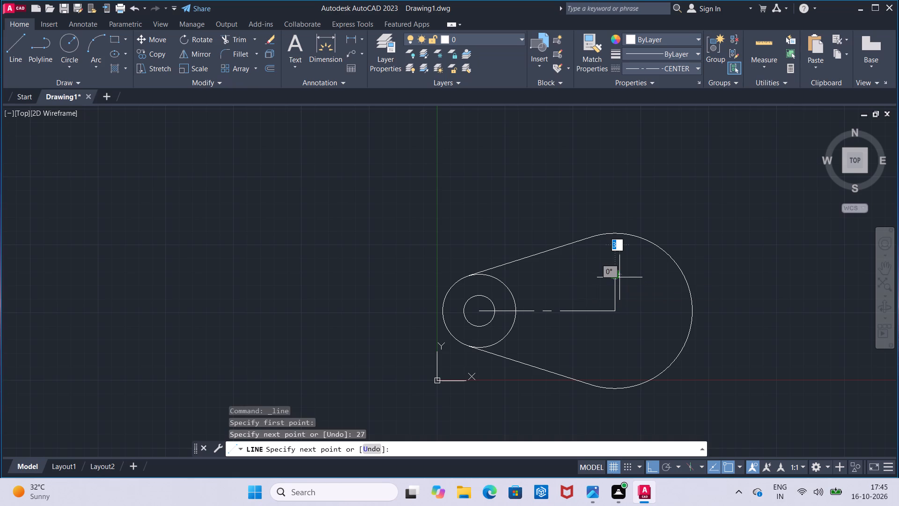
key(Escape)
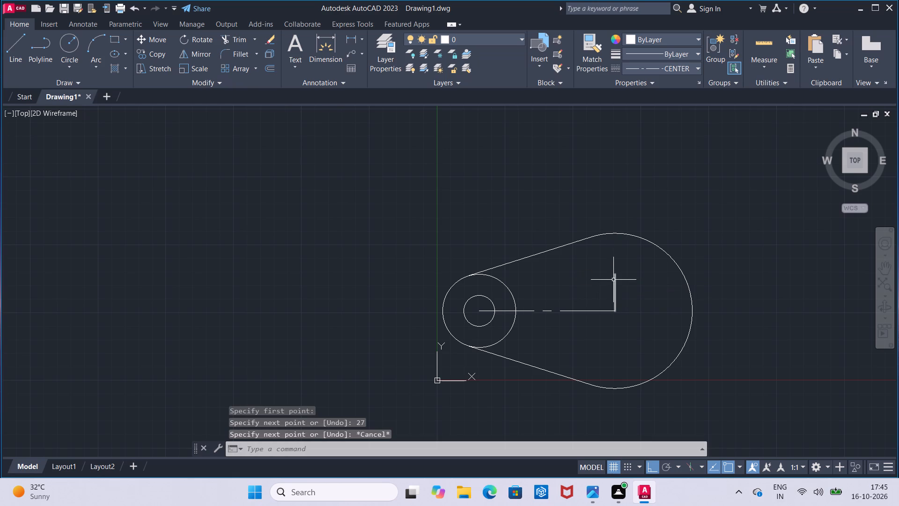
Draw a 27-unit vertical line downward from the centre line's right endpoint.
click(21, 63)
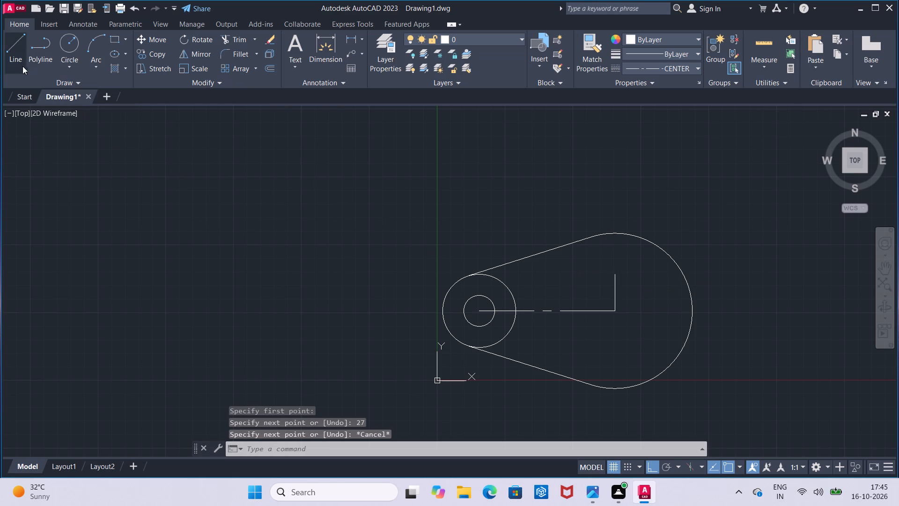
click(614, 315)
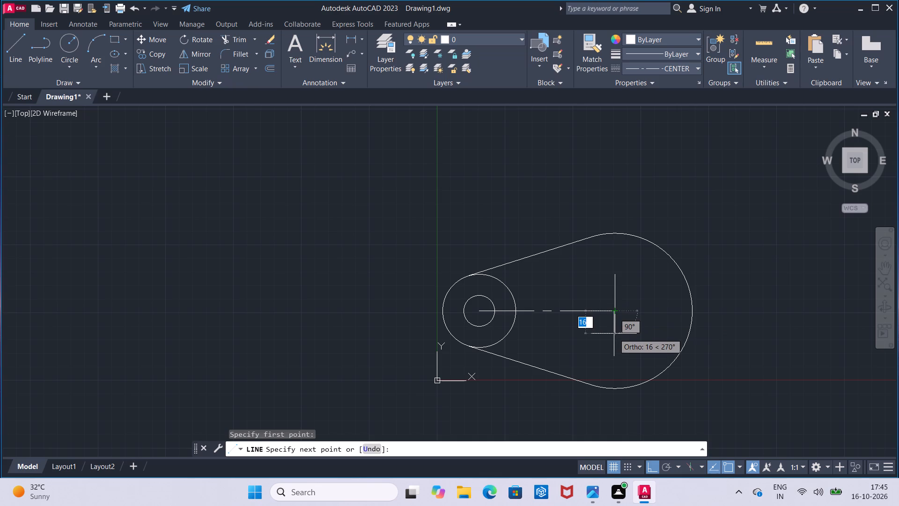
text(27)
key(Return)
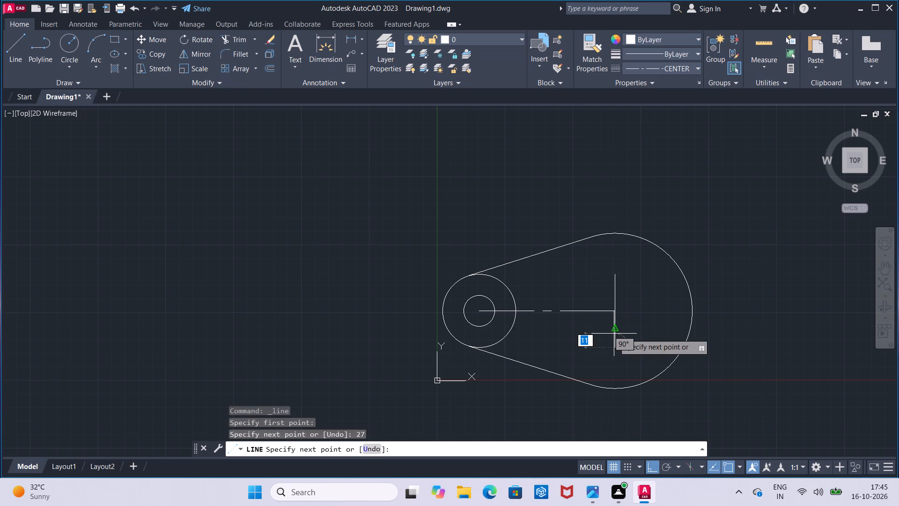
key(Escape)
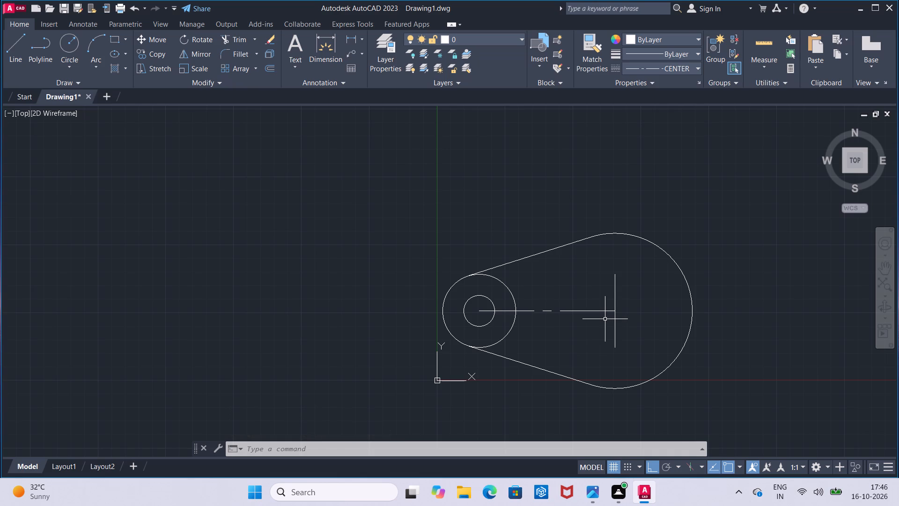
With the linetype set to ByLayer, draw a 40-unit horizontal line leftward from the top end of the vertical line.
click(638, 71)
click(653, 79)
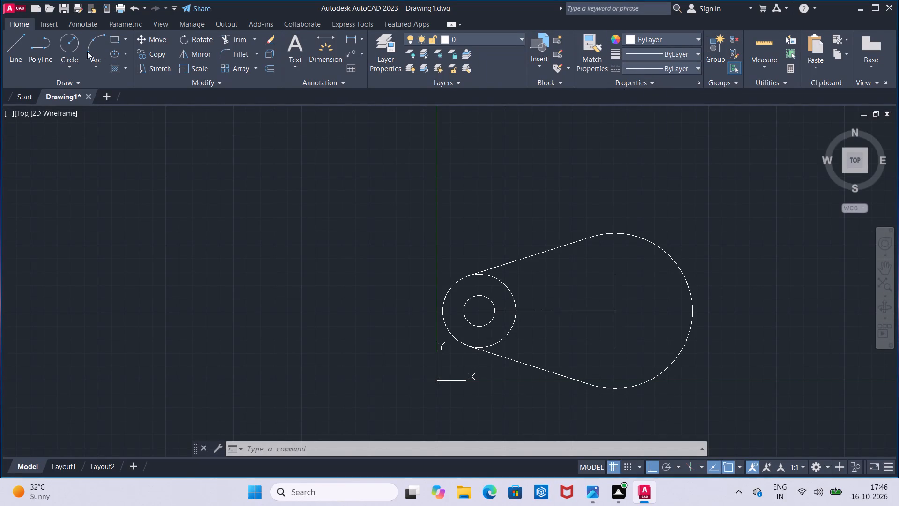
click(23, 47)
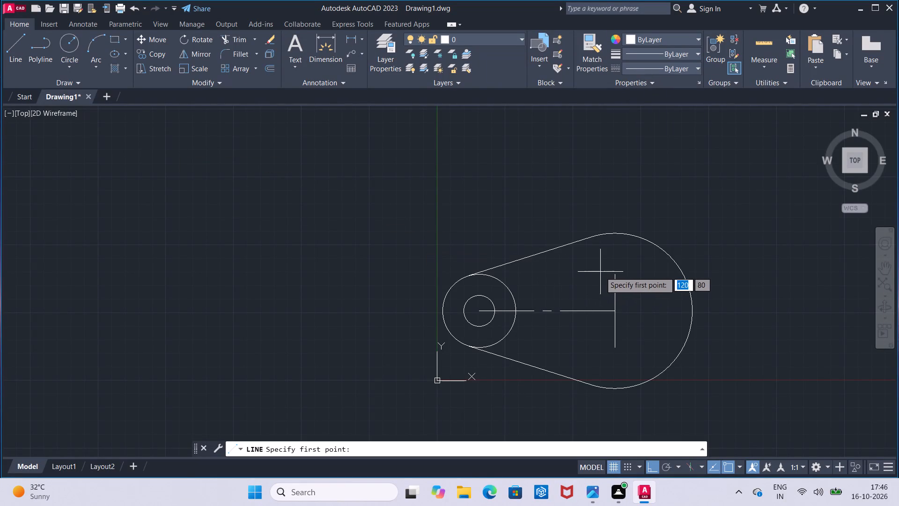
click(612, 272)
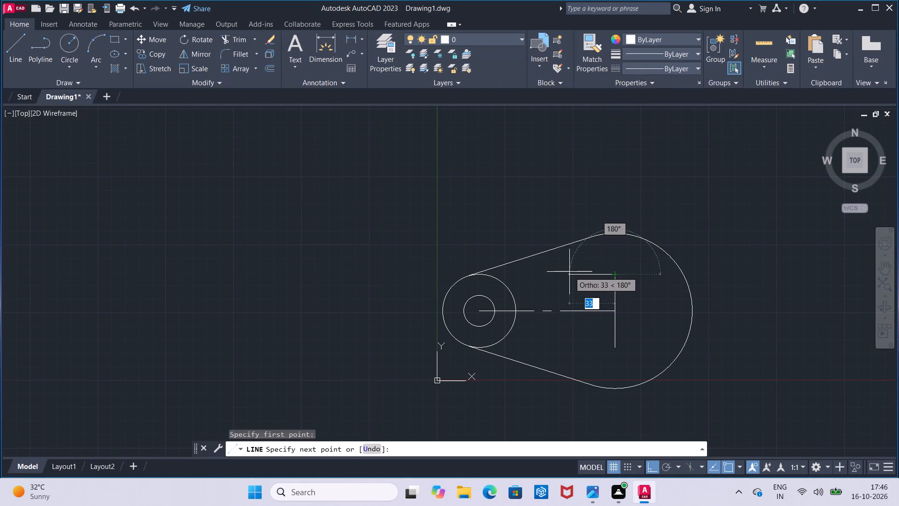
text(40)
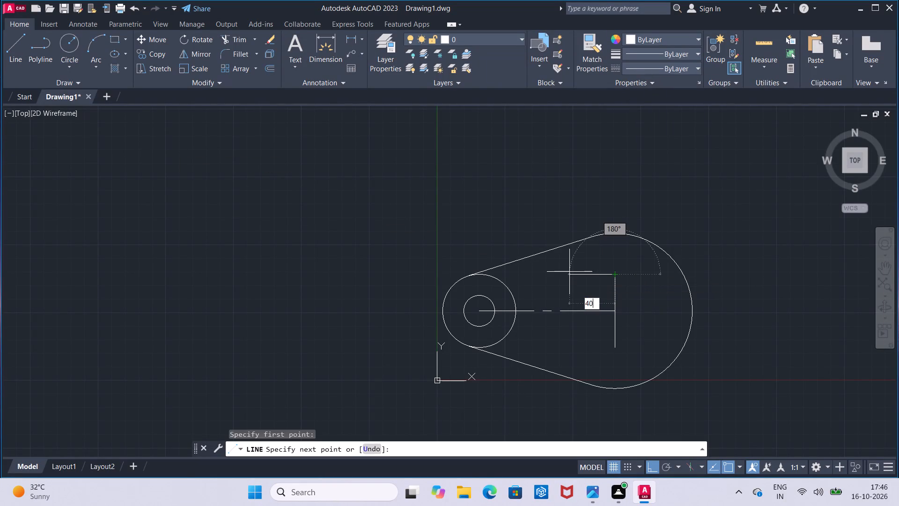
key(Return)
key(Escape)
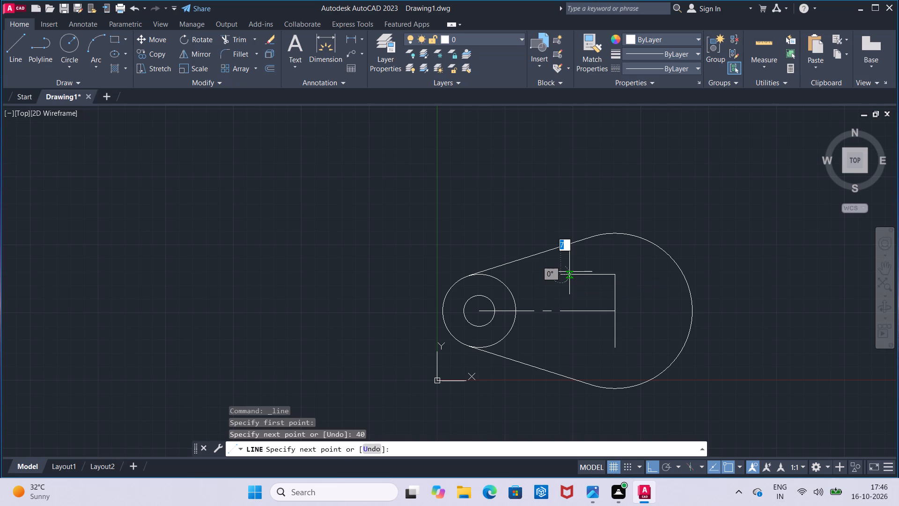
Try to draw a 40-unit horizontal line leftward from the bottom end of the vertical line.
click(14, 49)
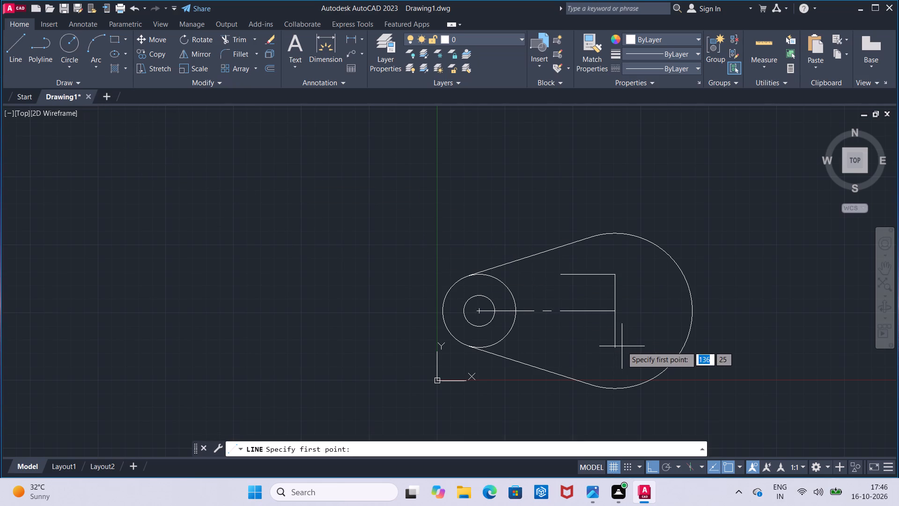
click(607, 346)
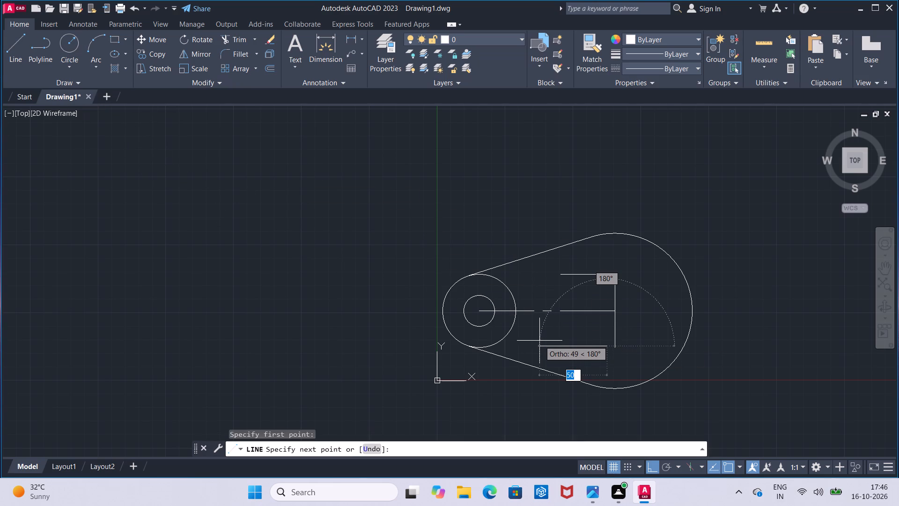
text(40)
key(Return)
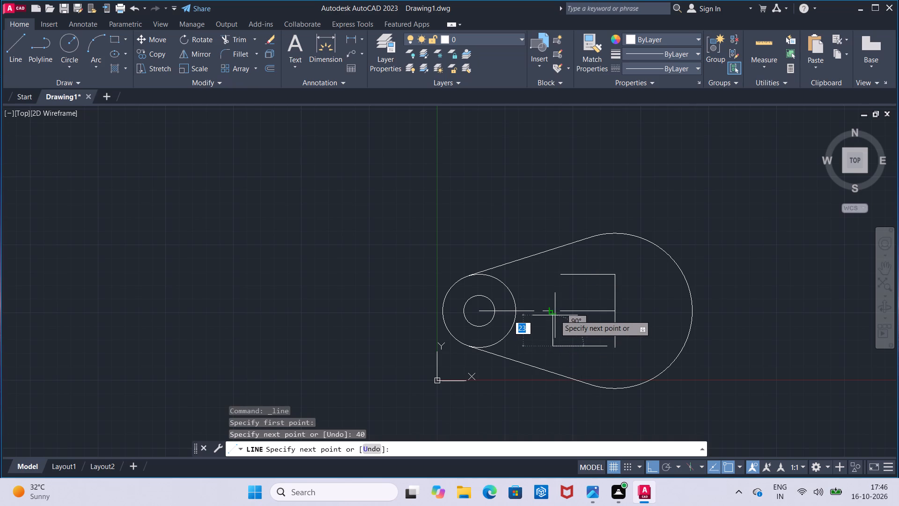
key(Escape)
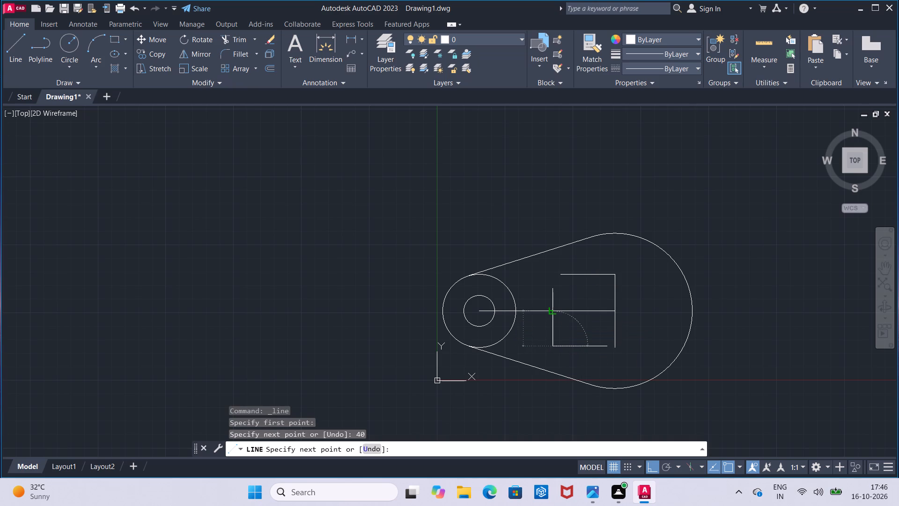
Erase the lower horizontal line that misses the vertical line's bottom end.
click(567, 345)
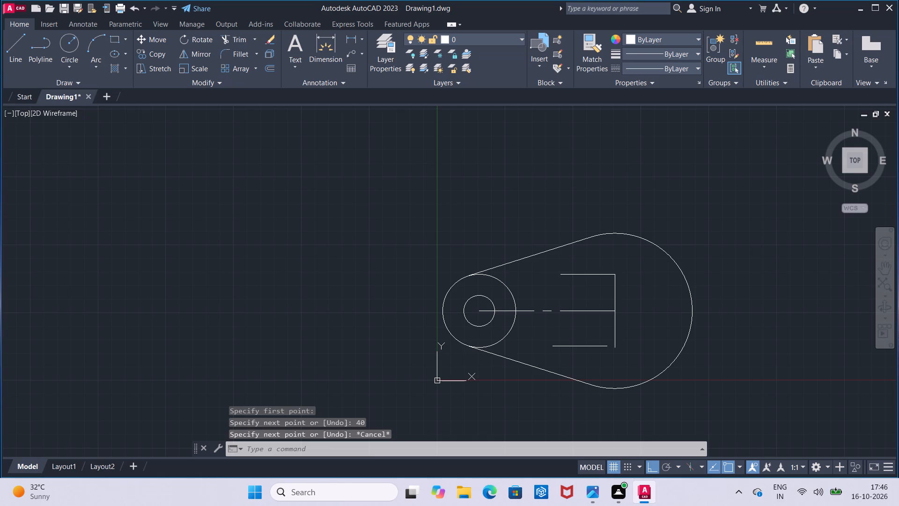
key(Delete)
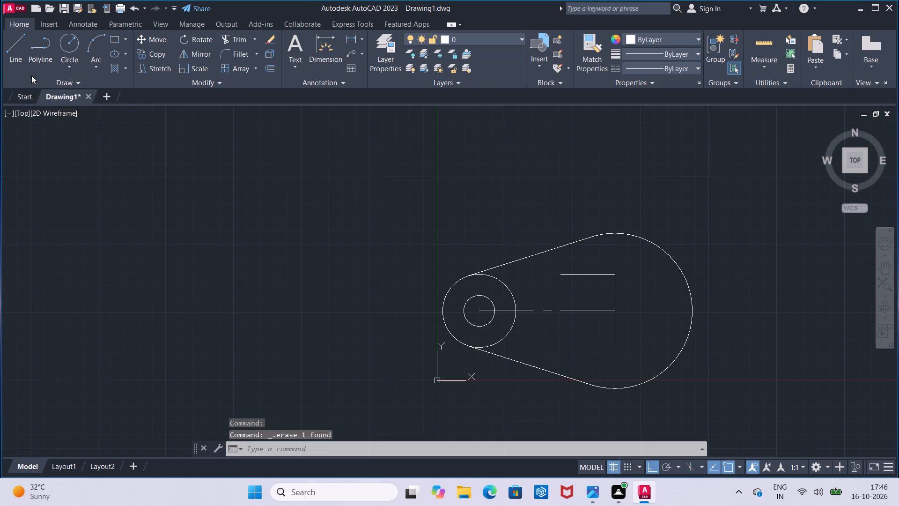
Draw a 40-unit horizontal line leftward from the bottom end of the vertical line.
click(22, 59)
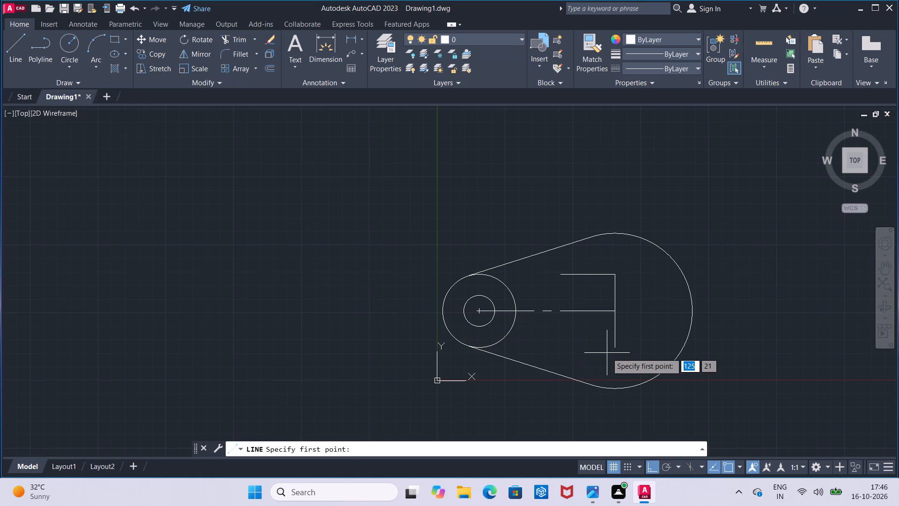
click(612, 347)
text(40)
key(Return)
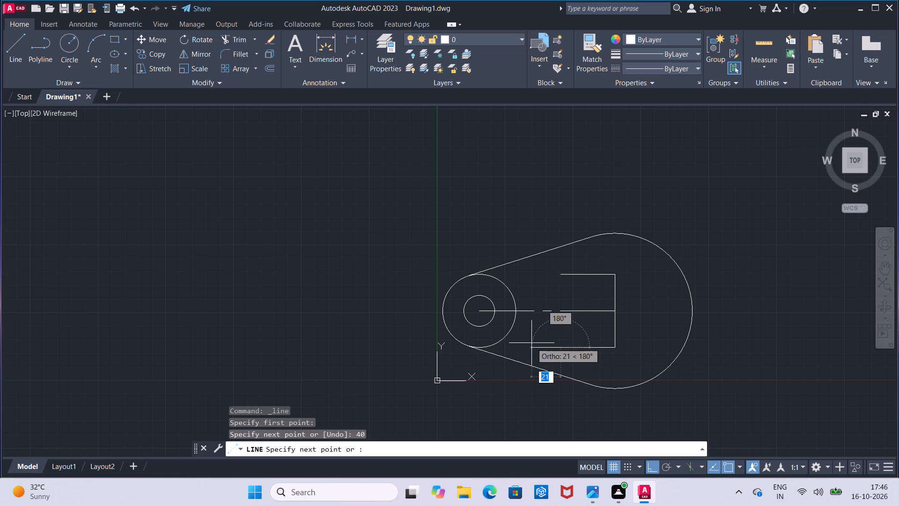
key(Escape)
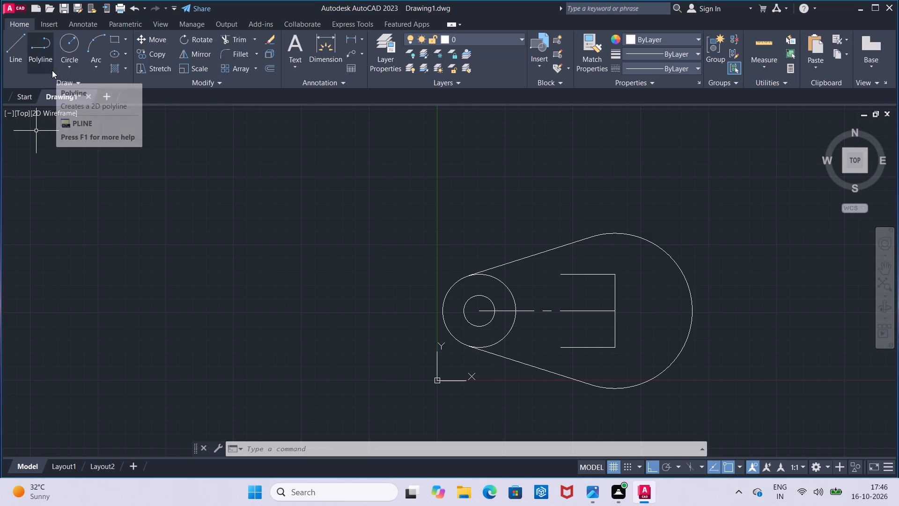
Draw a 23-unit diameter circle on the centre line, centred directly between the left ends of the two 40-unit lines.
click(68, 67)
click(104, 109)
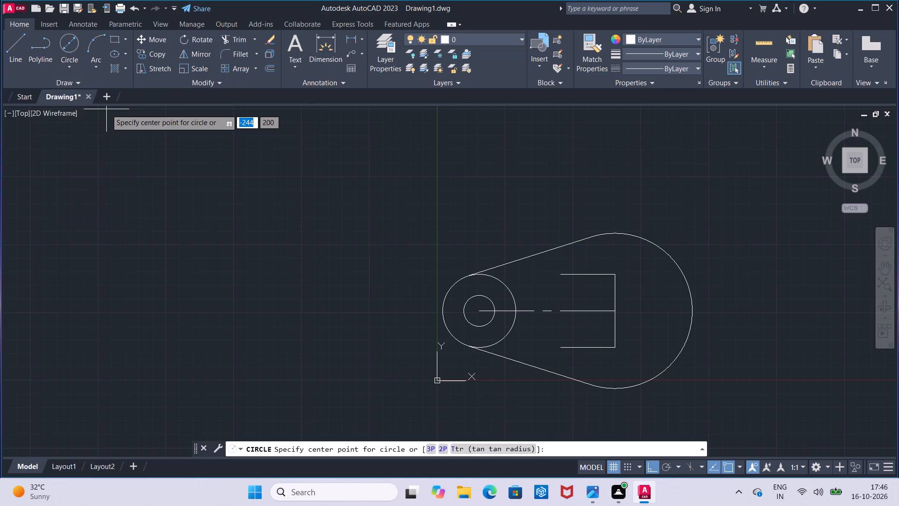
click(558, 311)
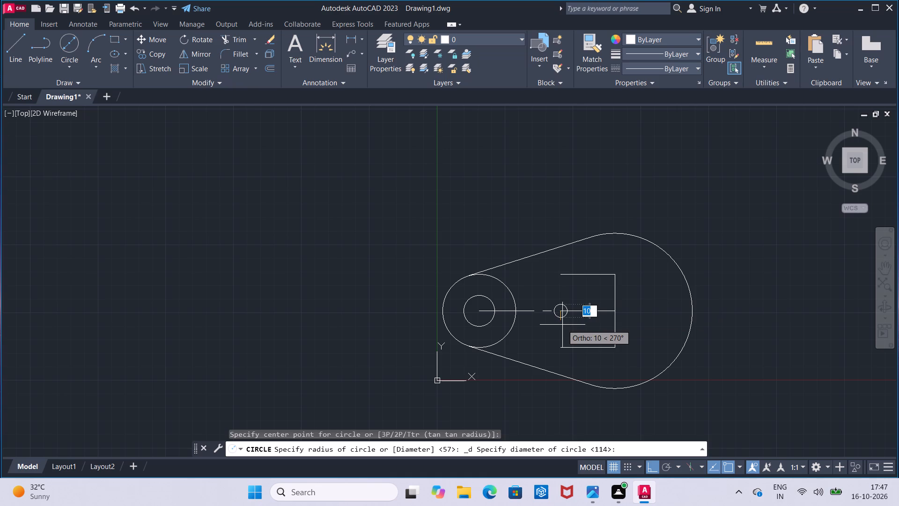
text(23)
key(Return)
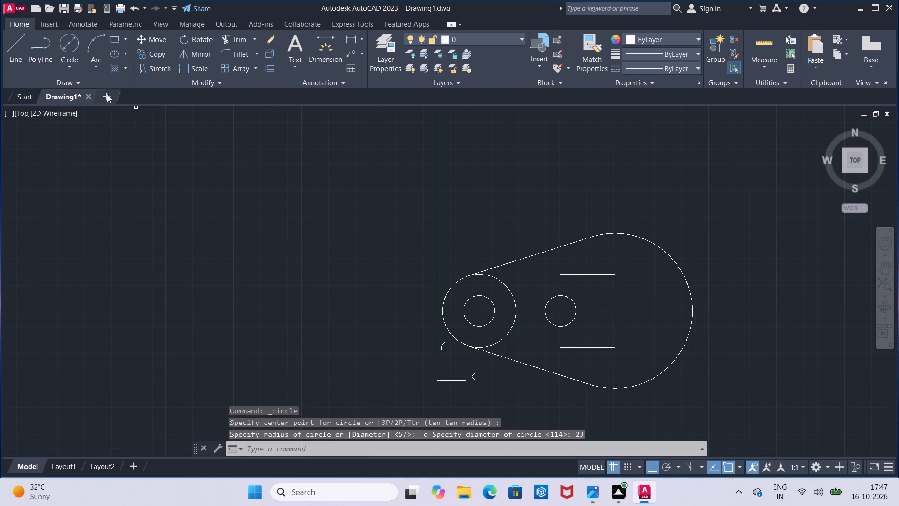
Draw a circle of radius 27 concentric with the small circle between the left ends of the 40-unit lines.
click(73, 56)
click(82, 89)
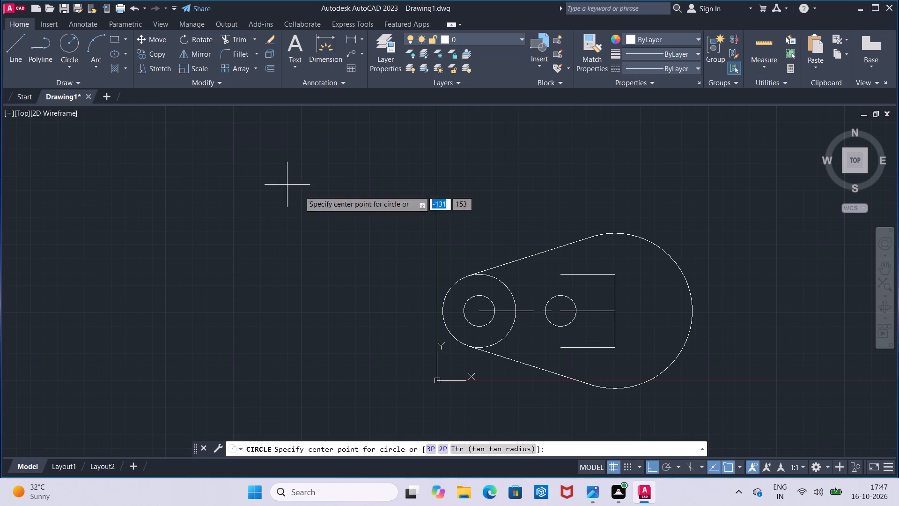
click(563, 311)
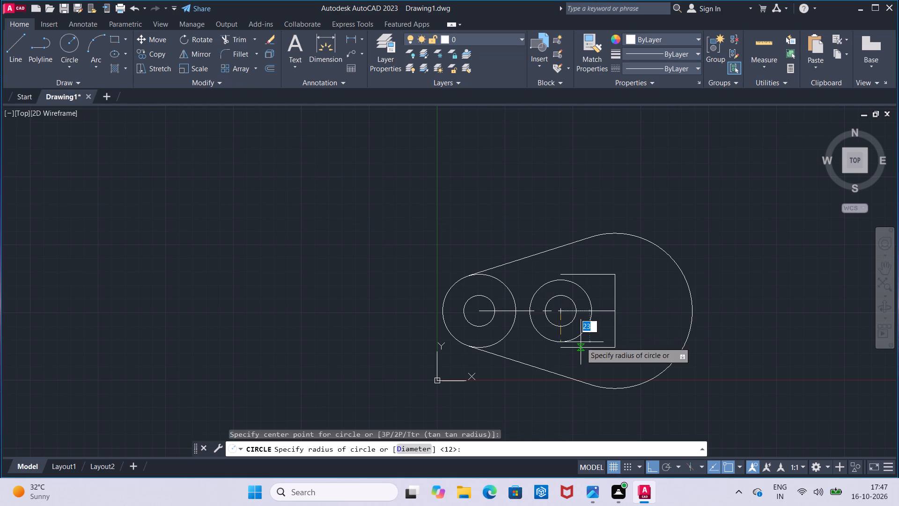
text(27)
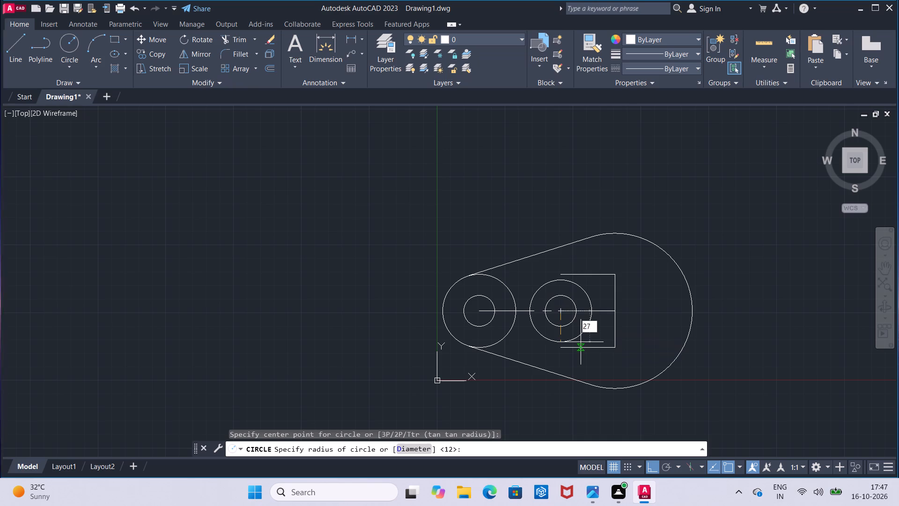
key(Return)
key(Escape)
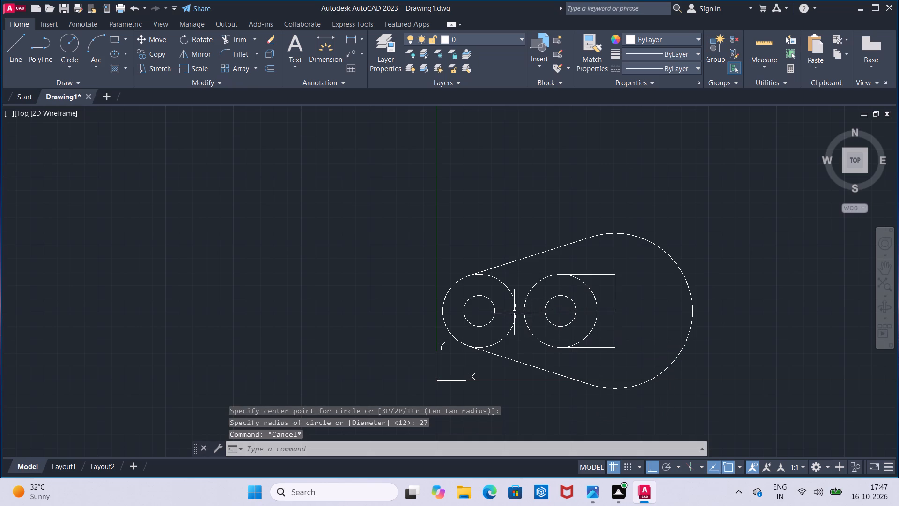
Draw a vertical line joining the left ends of the upper and lower 40-unit lines.
click(21, 55)
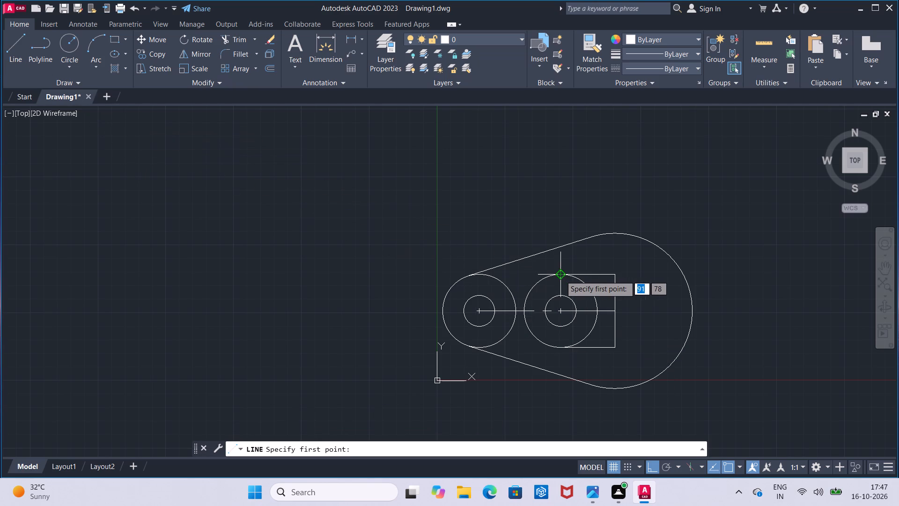
click(560, 275)
click(561, 345)
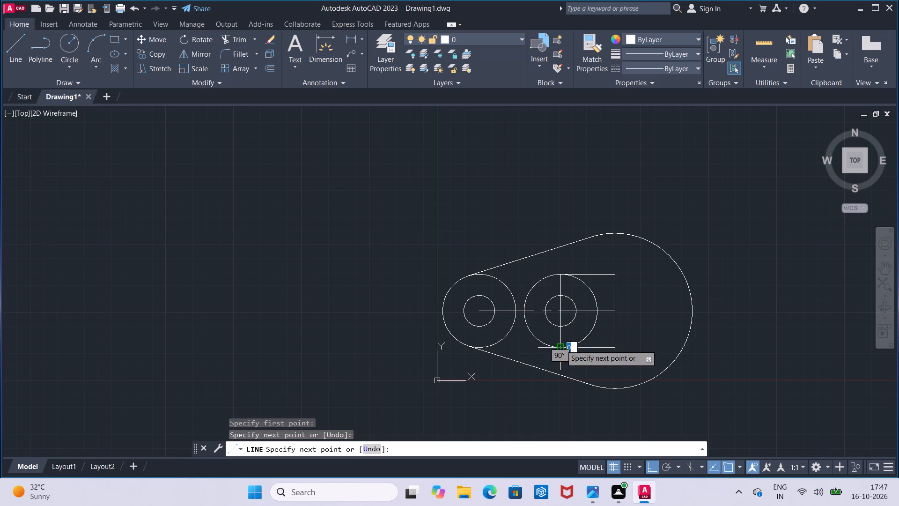
key(Escape)
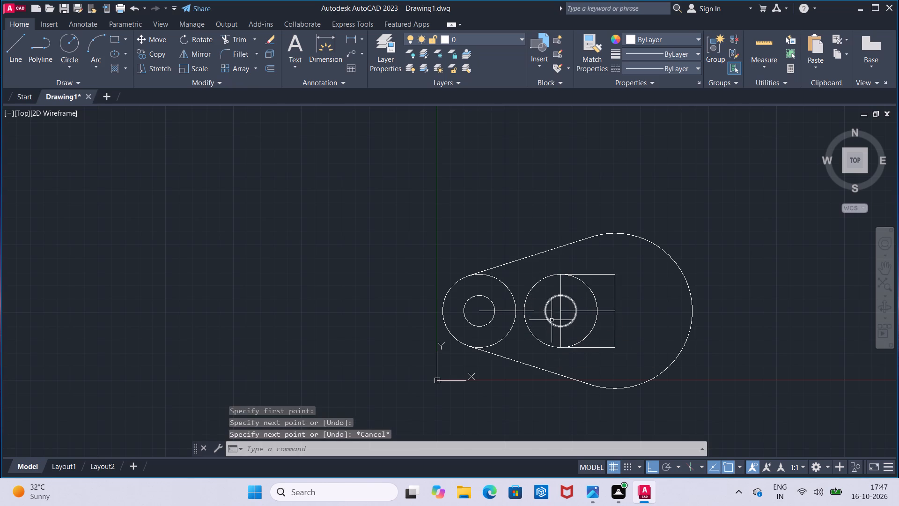
Trim away the right half of the radius 27 circle inside the rectangle.
click(231, 37)
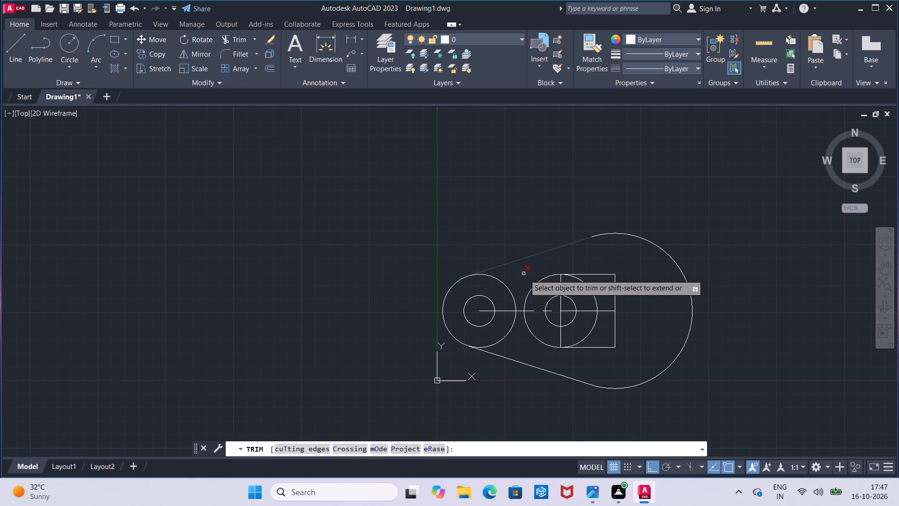
click(590, 289)
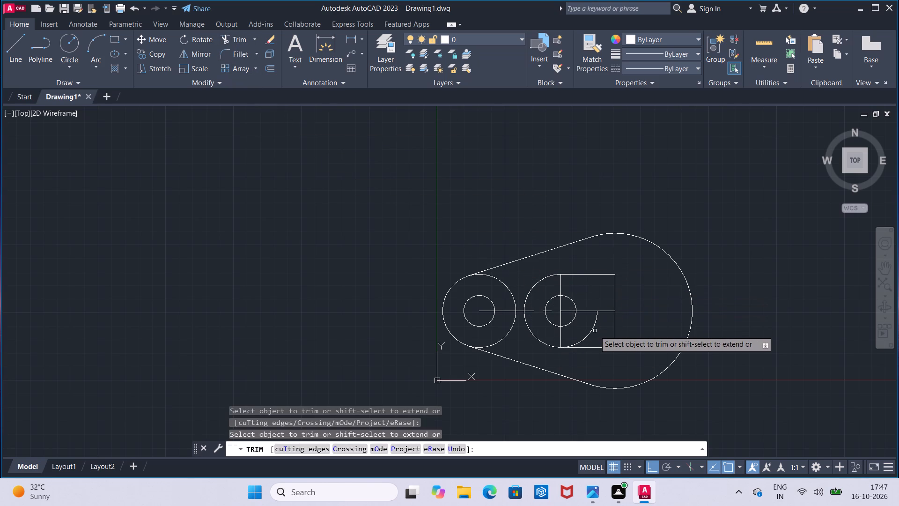
click(592, 331)
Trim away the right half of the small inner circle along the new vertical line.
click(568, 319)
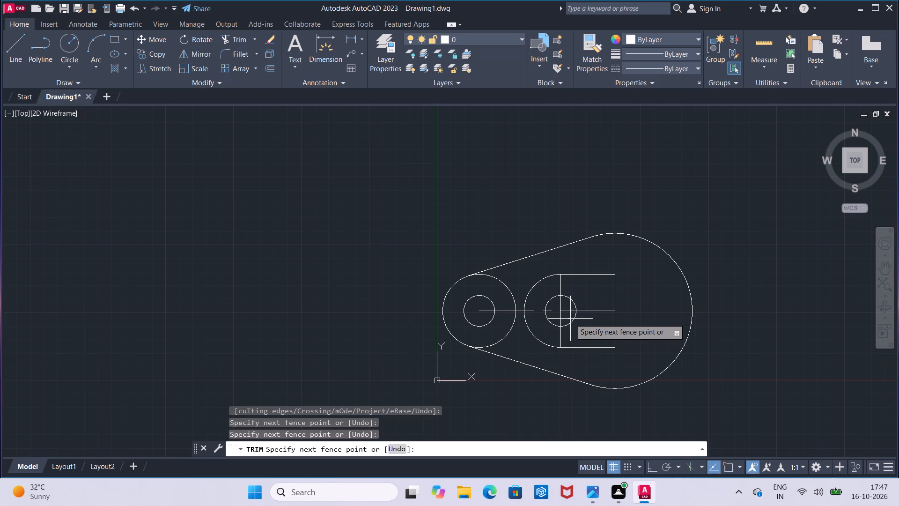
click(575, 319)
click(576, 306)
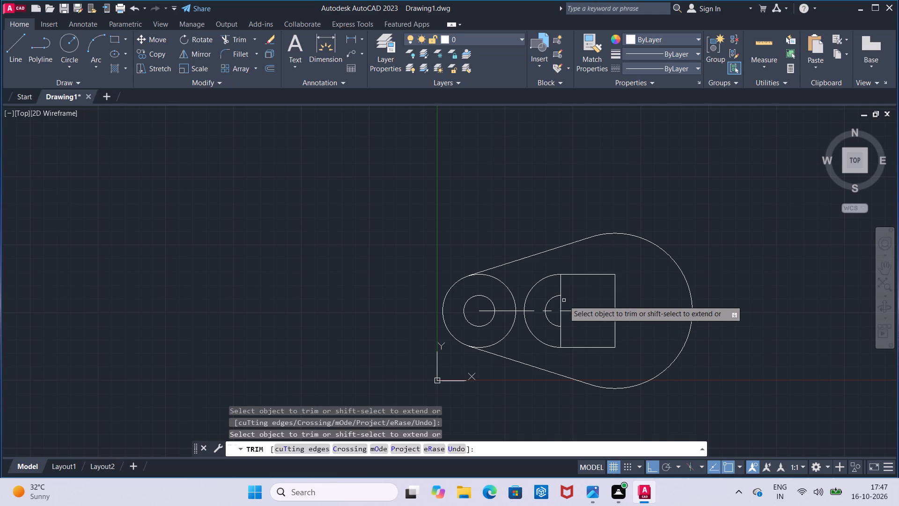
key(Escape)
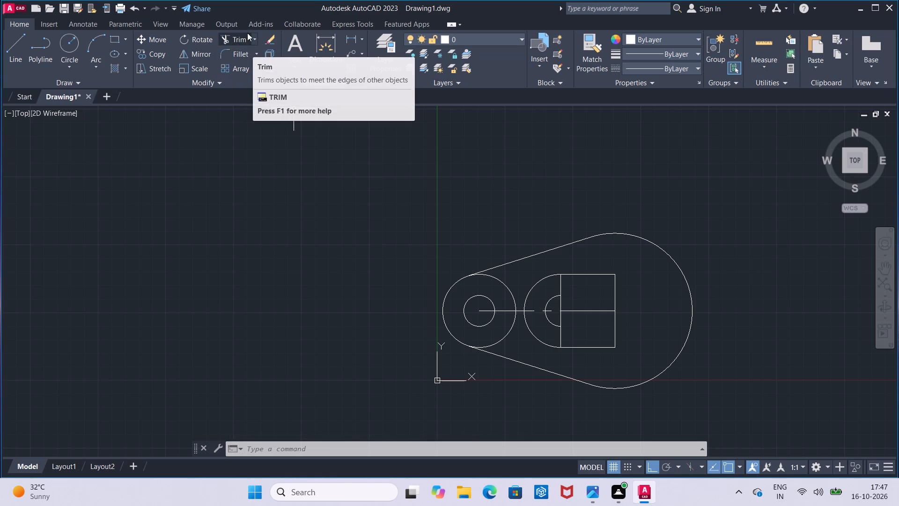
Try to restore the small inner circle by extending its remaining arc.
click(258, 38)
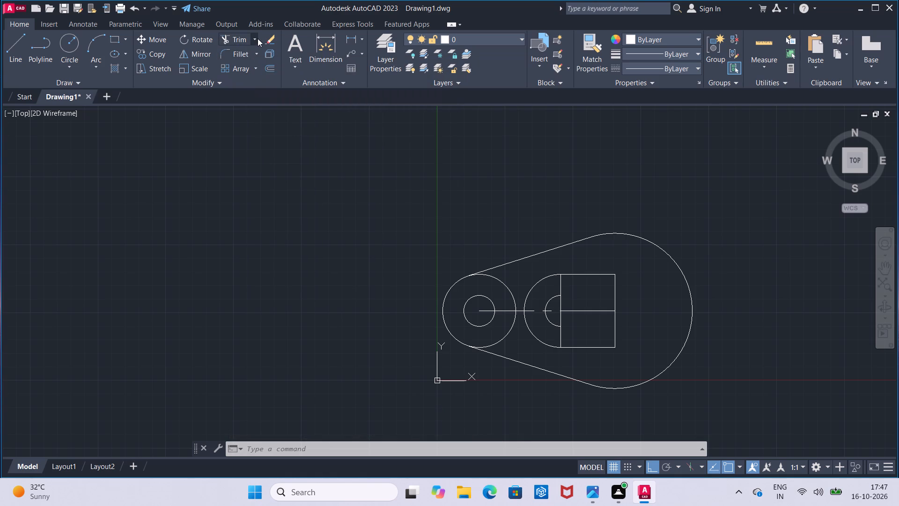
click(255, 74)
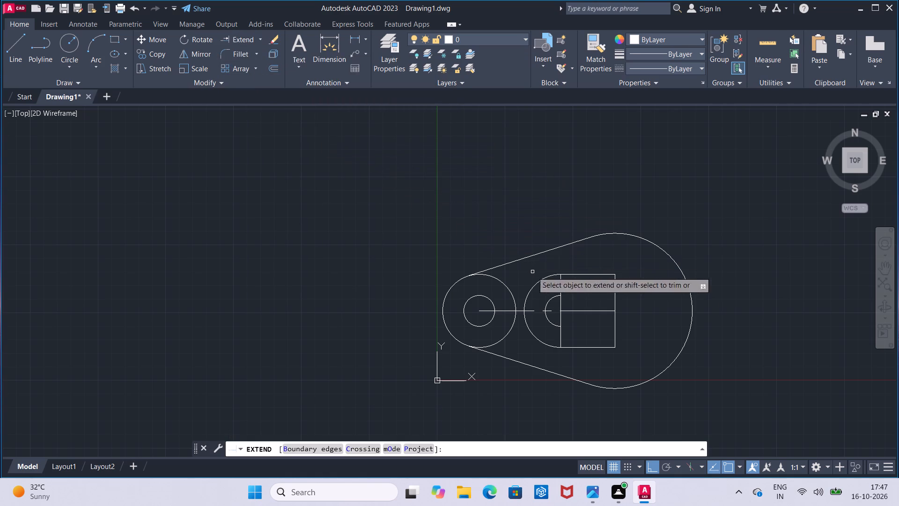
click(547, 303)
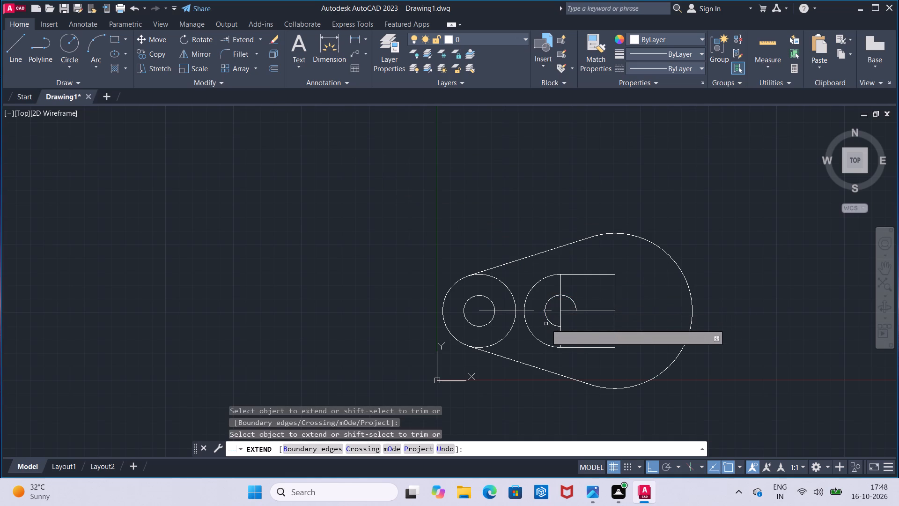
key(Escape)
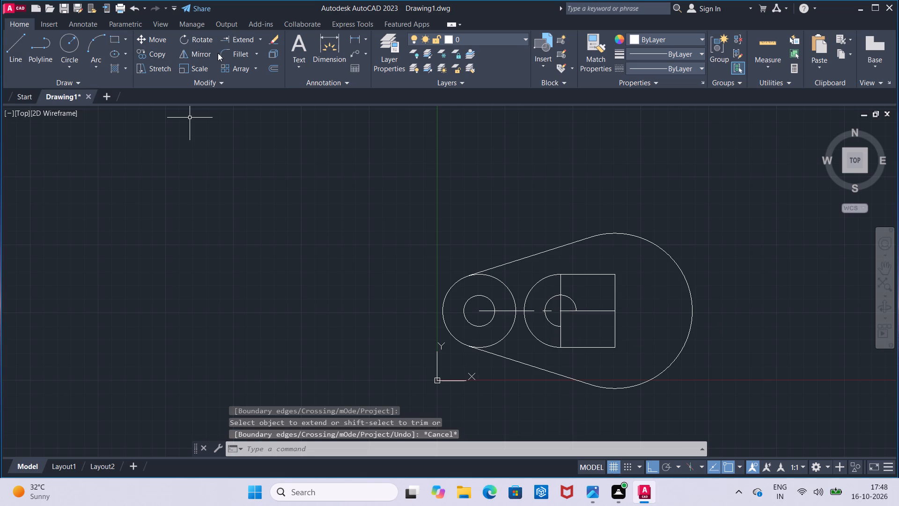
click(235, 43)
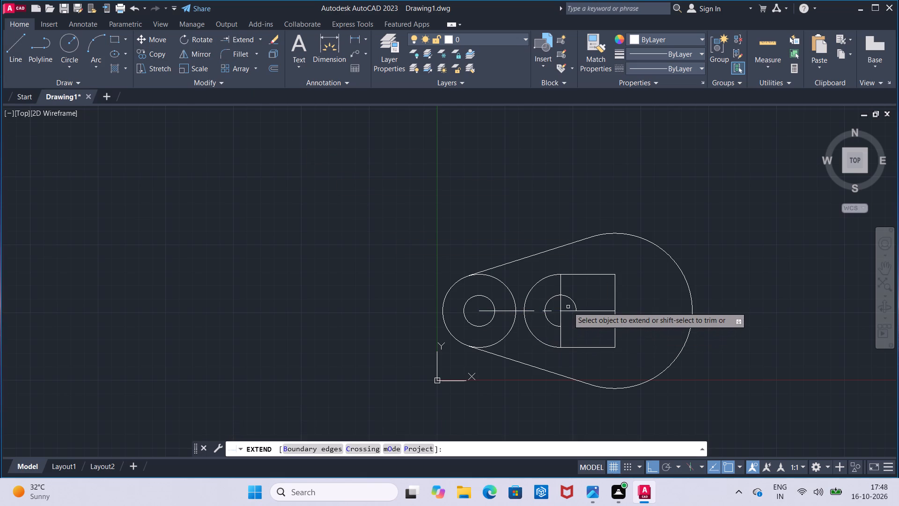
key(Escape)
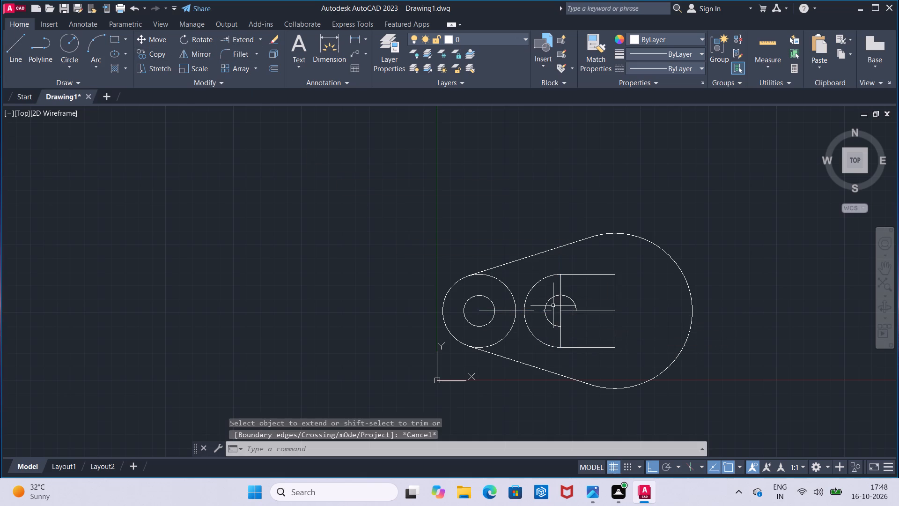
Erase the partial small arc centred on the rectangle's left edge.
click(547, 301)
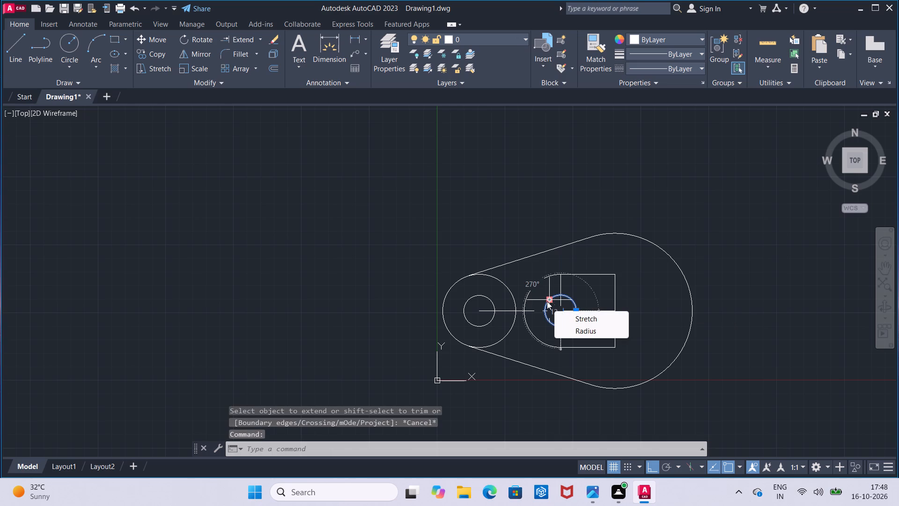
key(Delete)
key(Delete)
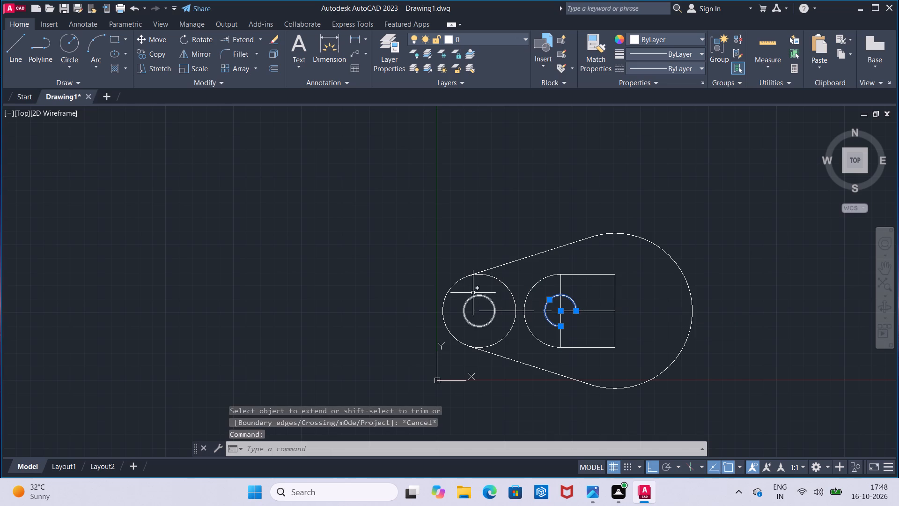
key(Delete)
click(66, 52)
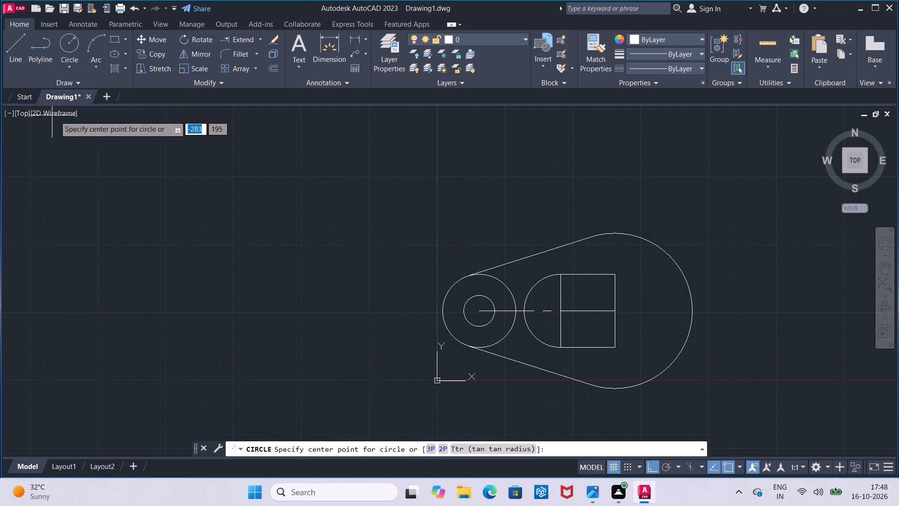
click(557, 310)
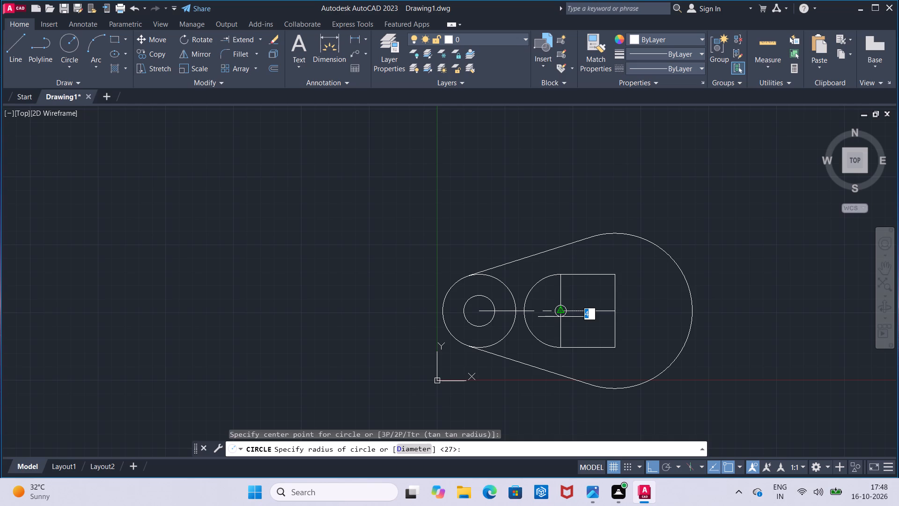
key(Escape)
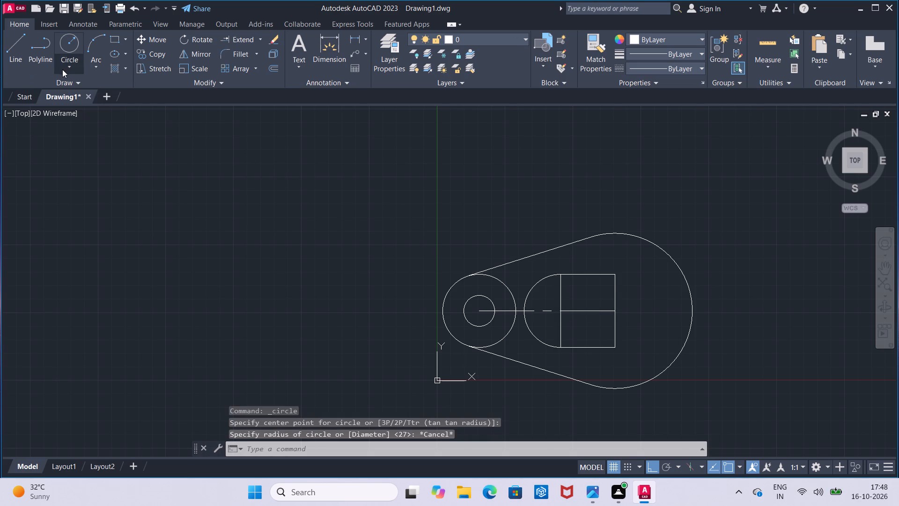
Draw a 23-unit diameter circle centred where the centre line meets the rectangle's left edge.
click(65, 69)
click(100, 116)
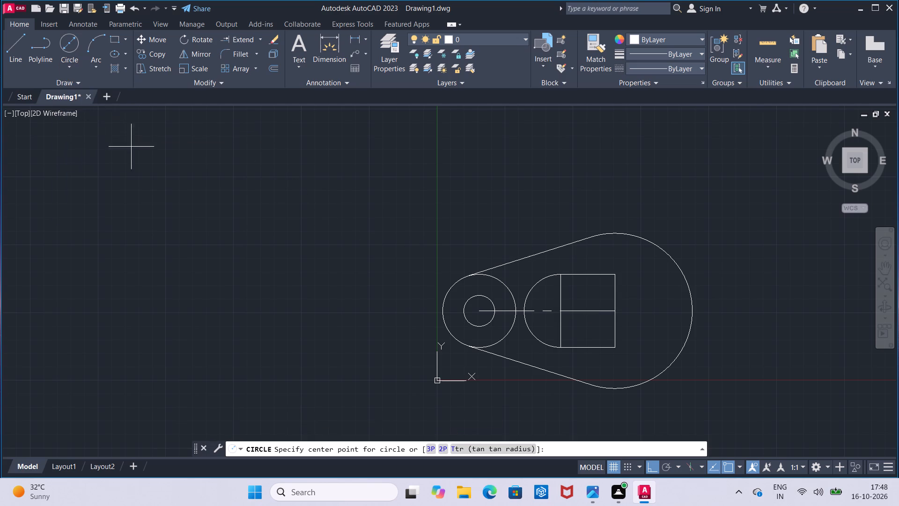
click(561, 312)
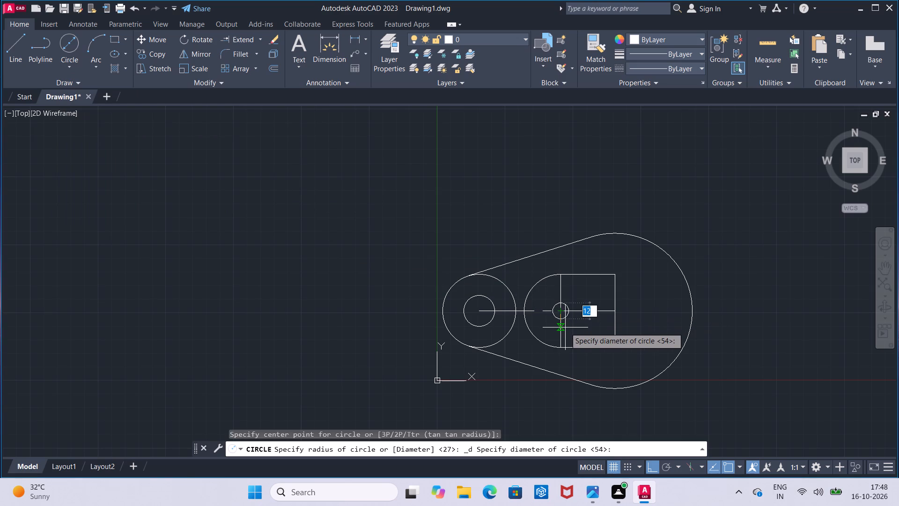
text(23)
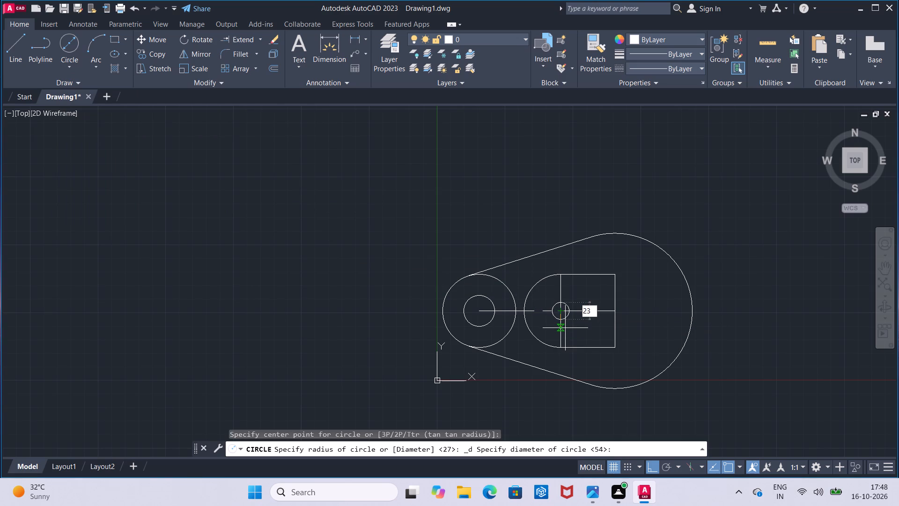
key(Return)
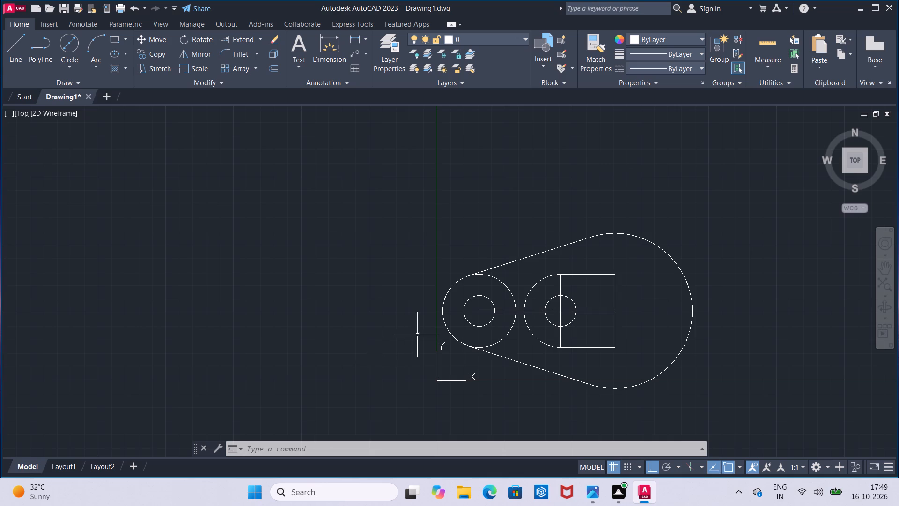
Move the whole profile straight up so it sits clear above the X axis.
middle_drag(425, 334, 309, 298)
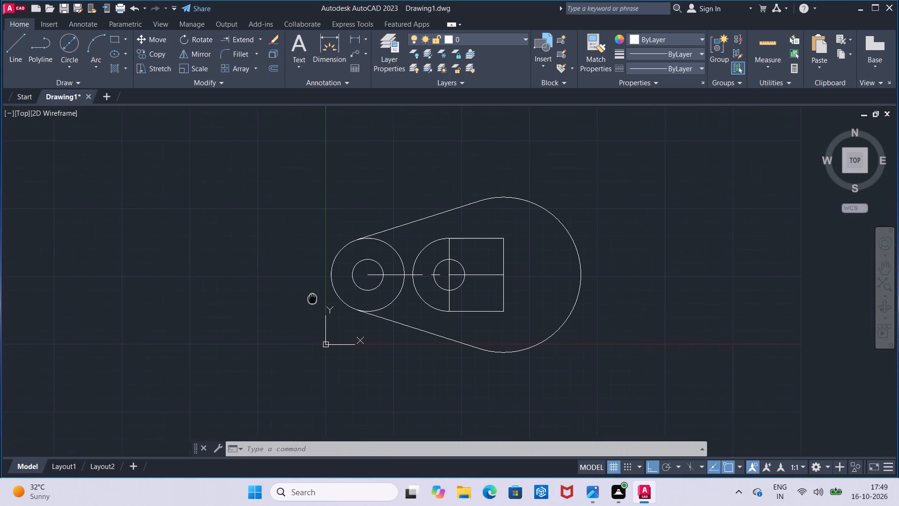
middle_drag(309, 298, 297, 298)
click(288, 186)
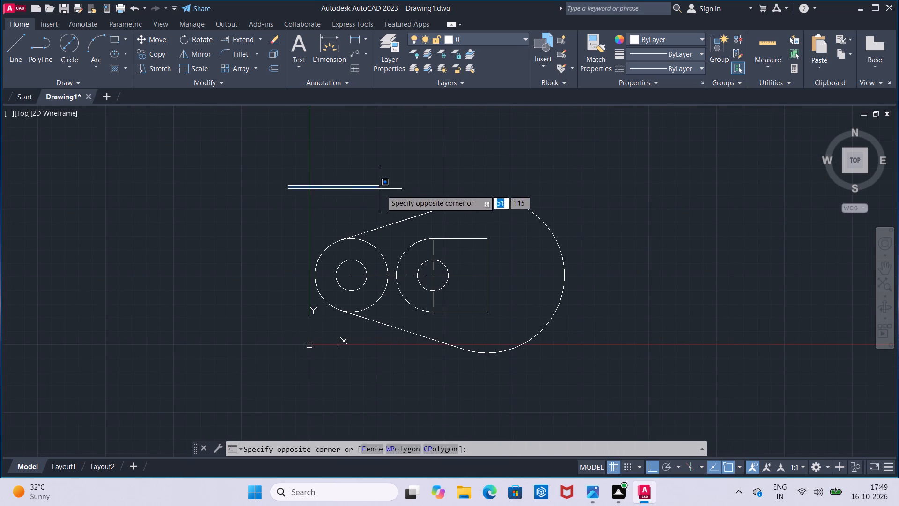
click(585, 369)
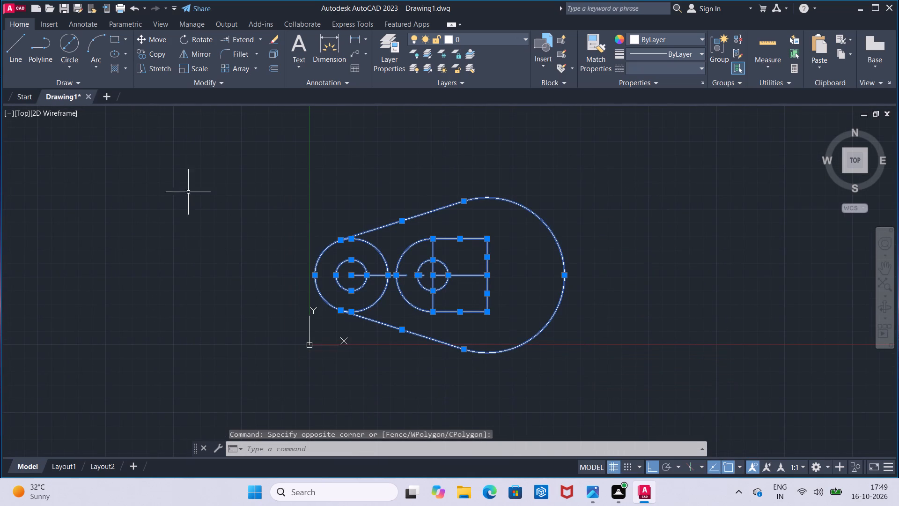
click(155, 43)
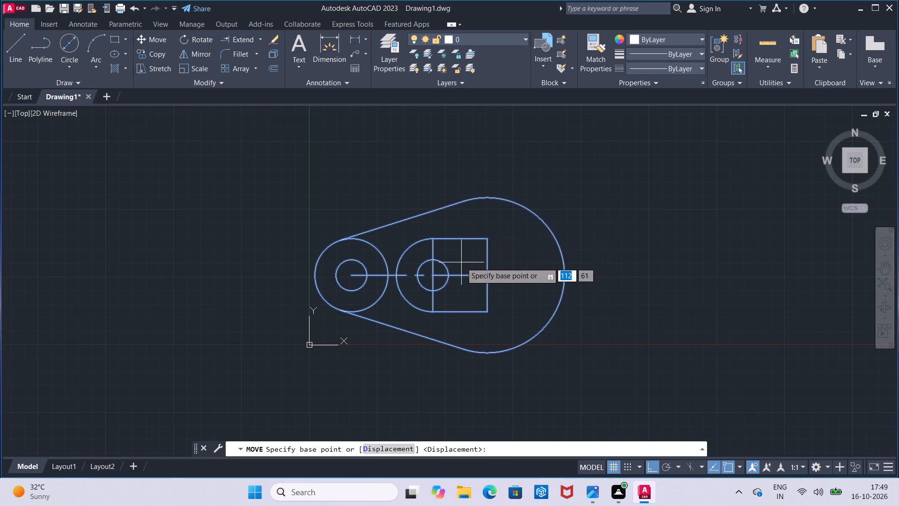
click(461, 262)
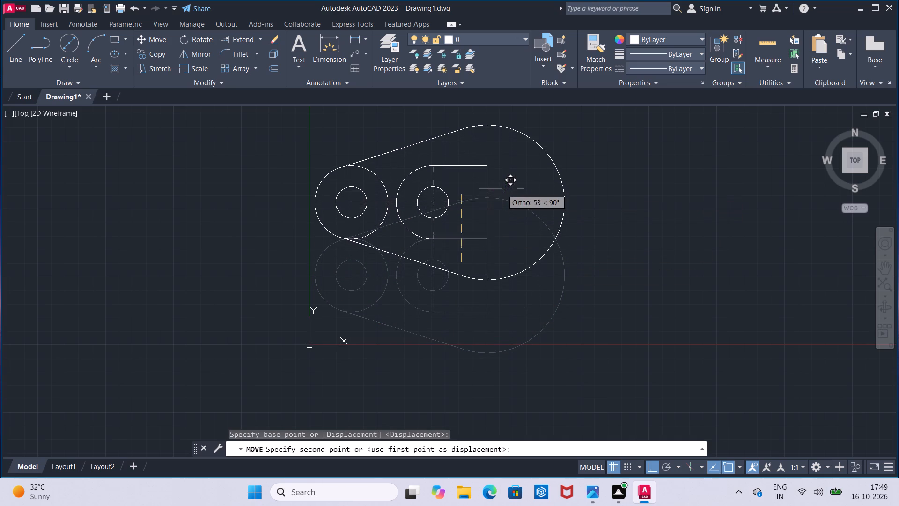
click(501, 180)
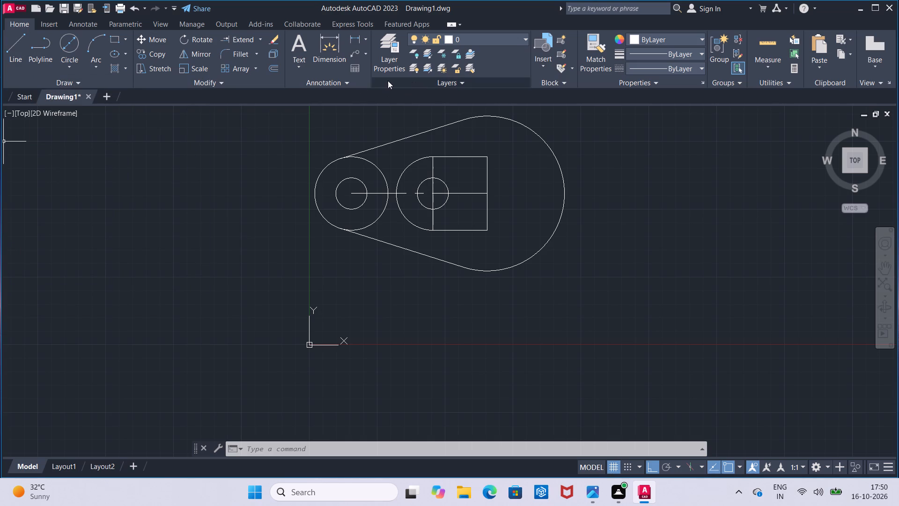
Measure the profile's overall width along the centre line with a linear dimension, without placing the dimension.
click(354, 37)
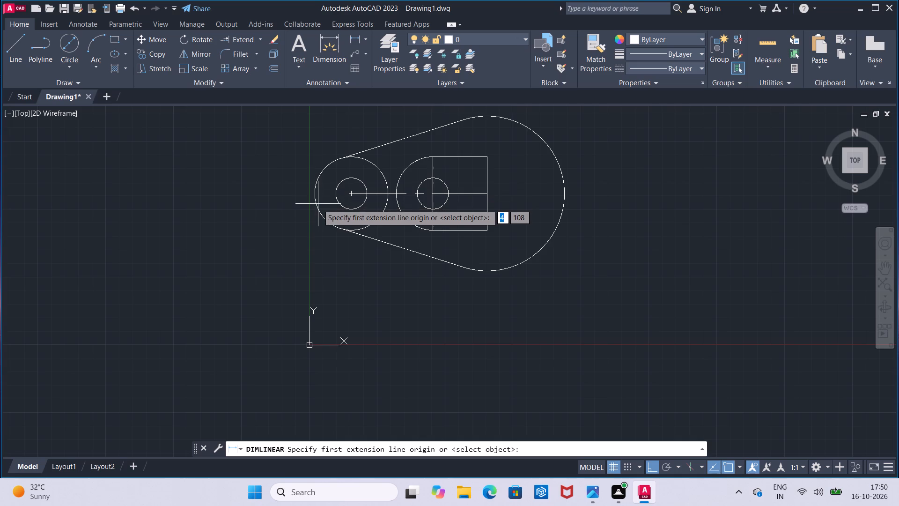
click(317, 191)
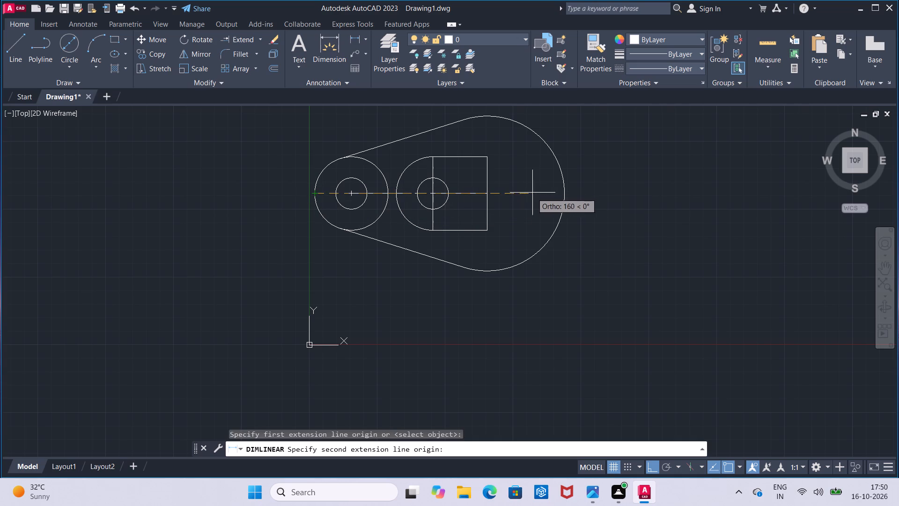
click(560, 192)
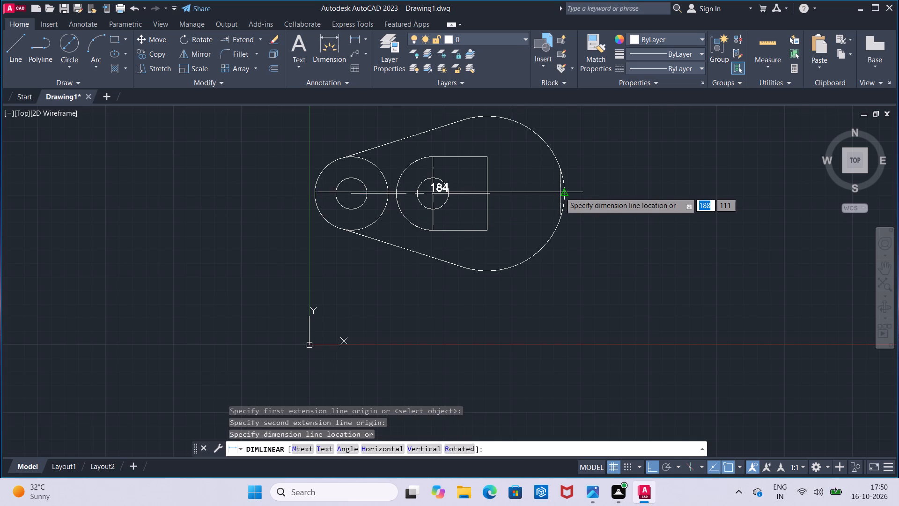
key(Escape)
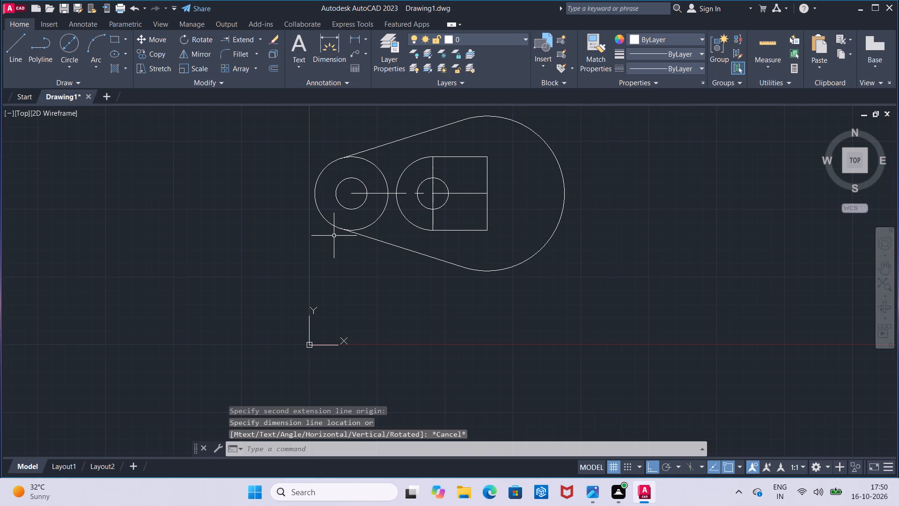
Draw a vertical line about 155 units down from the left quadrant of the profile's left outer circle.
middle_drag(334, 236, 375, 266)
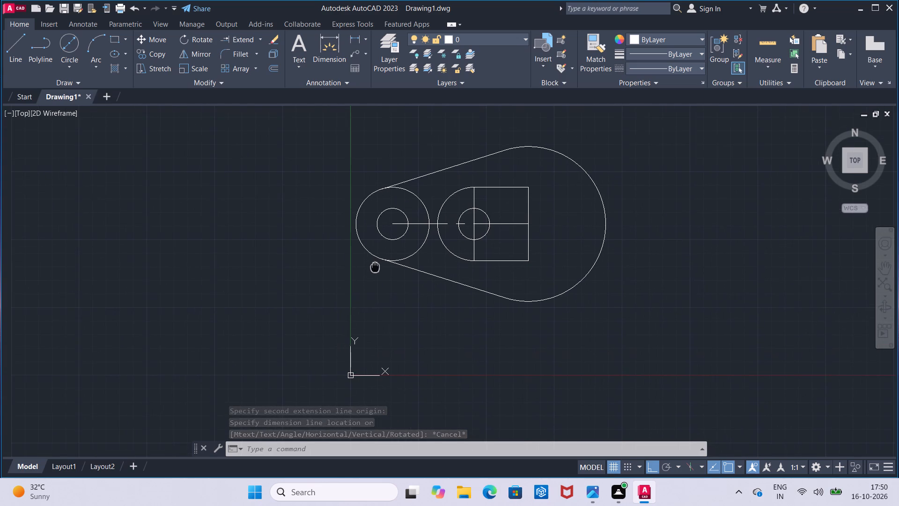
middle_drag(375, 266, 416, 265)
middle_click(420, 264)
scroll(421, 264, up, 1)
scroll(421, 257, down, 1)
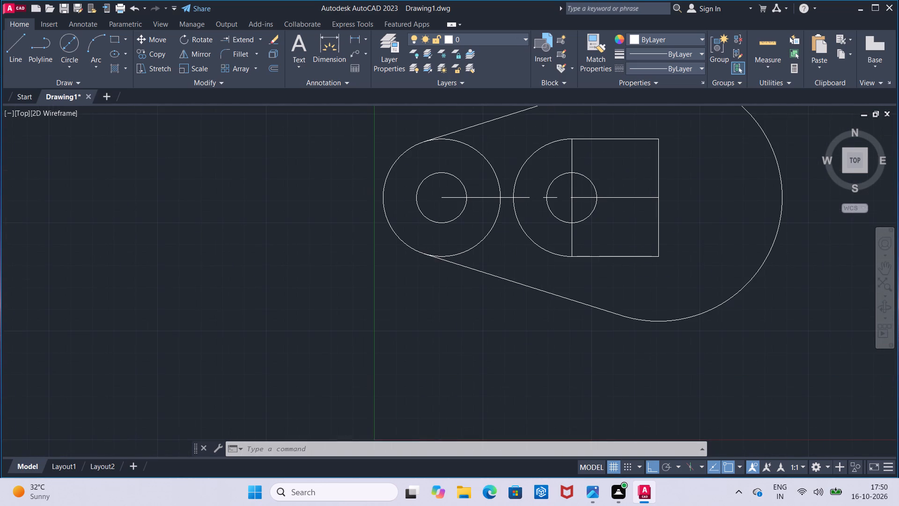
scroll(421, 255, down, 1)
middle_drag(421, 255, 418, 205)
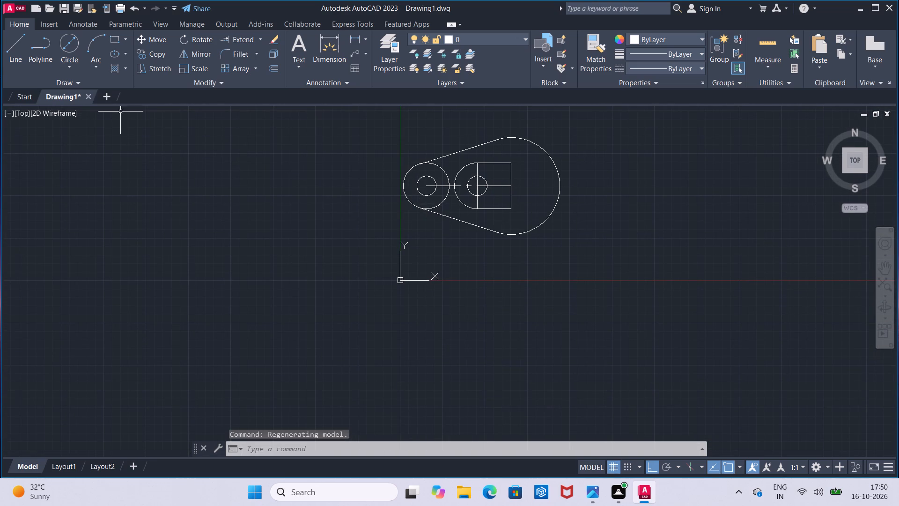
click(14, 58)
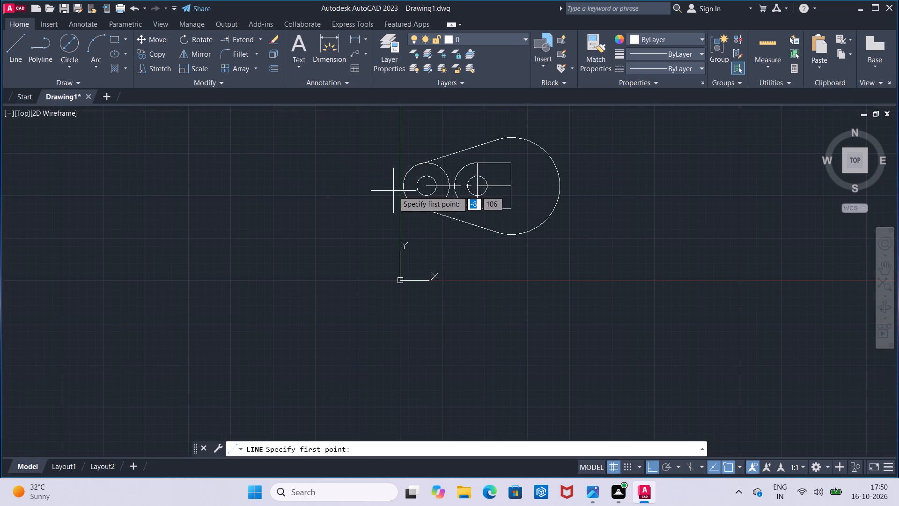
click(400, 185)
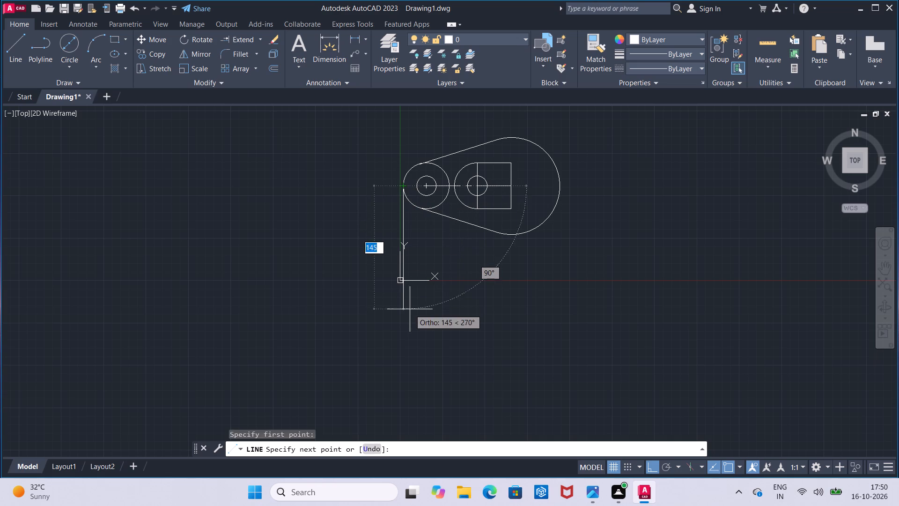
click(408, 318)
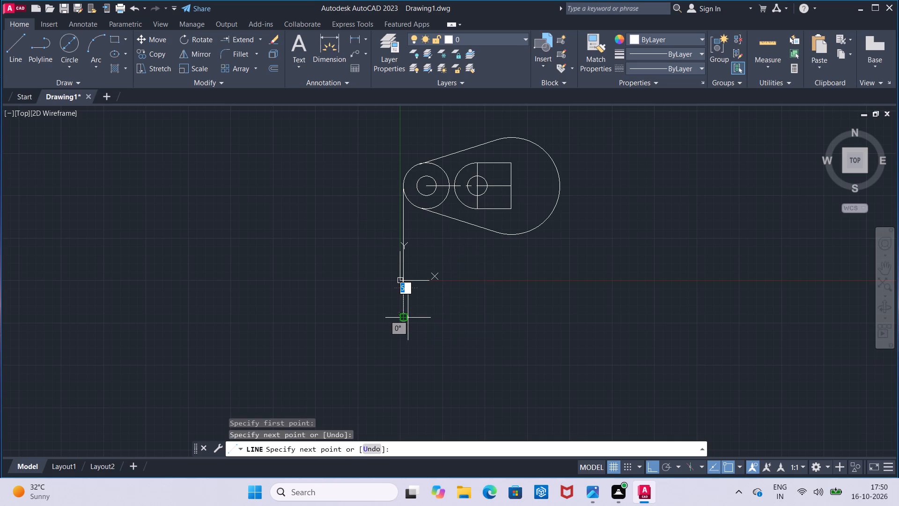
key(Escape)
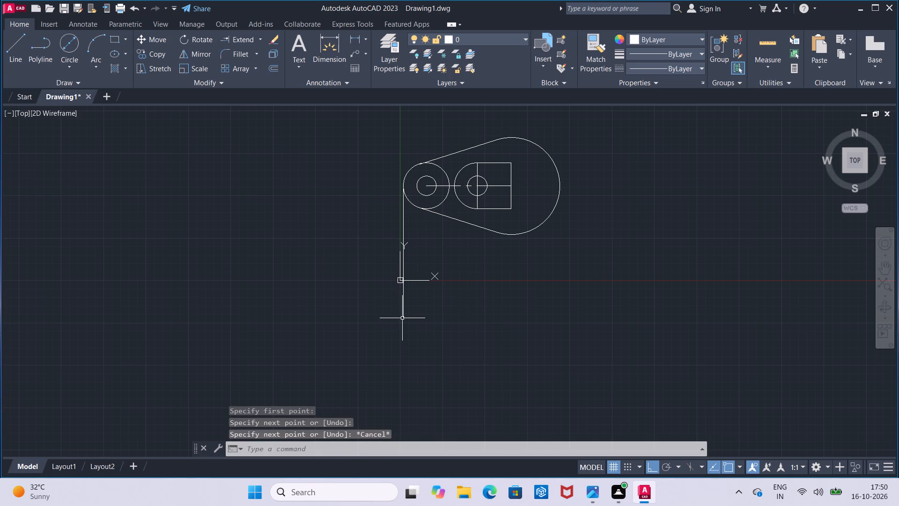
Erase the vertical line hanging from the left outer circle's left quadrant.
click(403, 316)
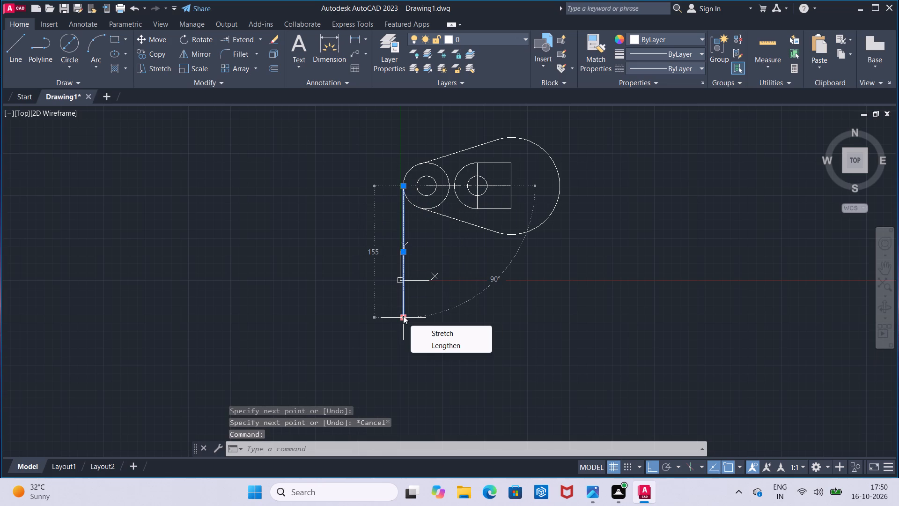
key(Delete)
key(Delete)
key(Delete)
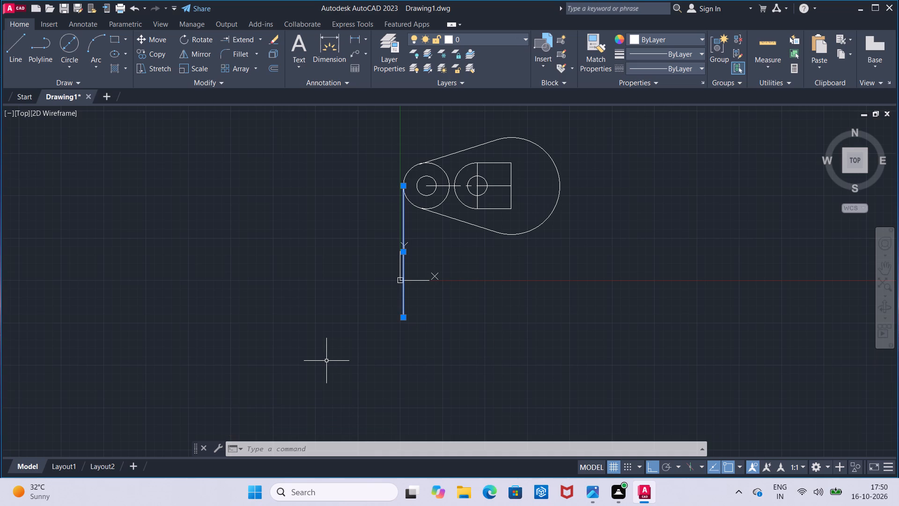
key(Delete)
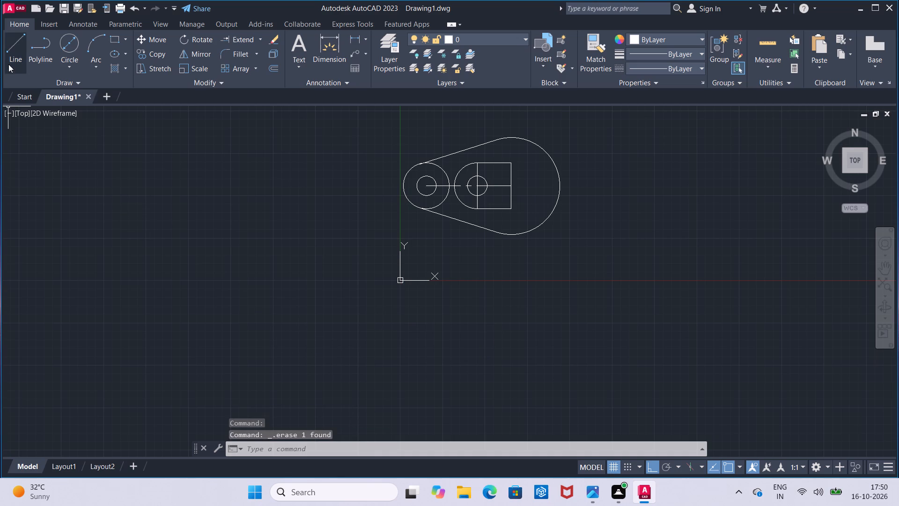
Draw a vertical projection line about 238 units down from the left quadrant of the left outer circle.
click(13, 57)
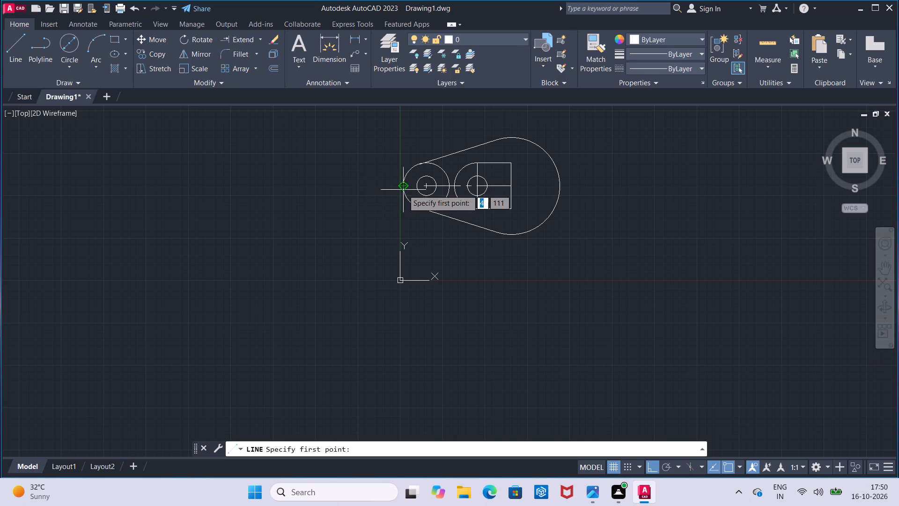
click(403, 190)
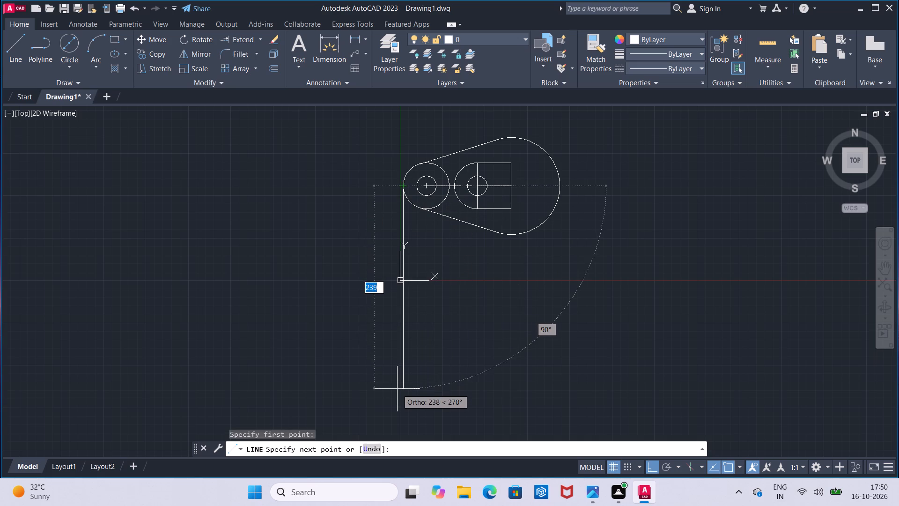
click(397, 389)
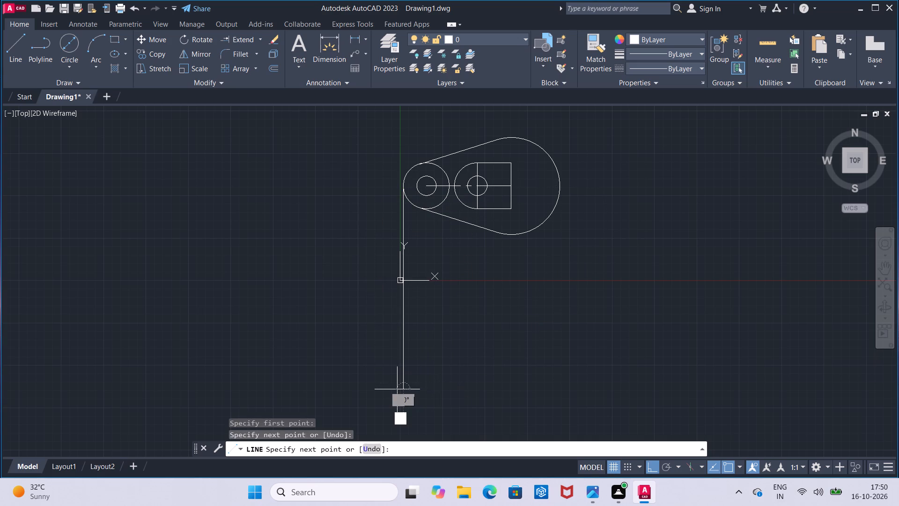
key(Escape)
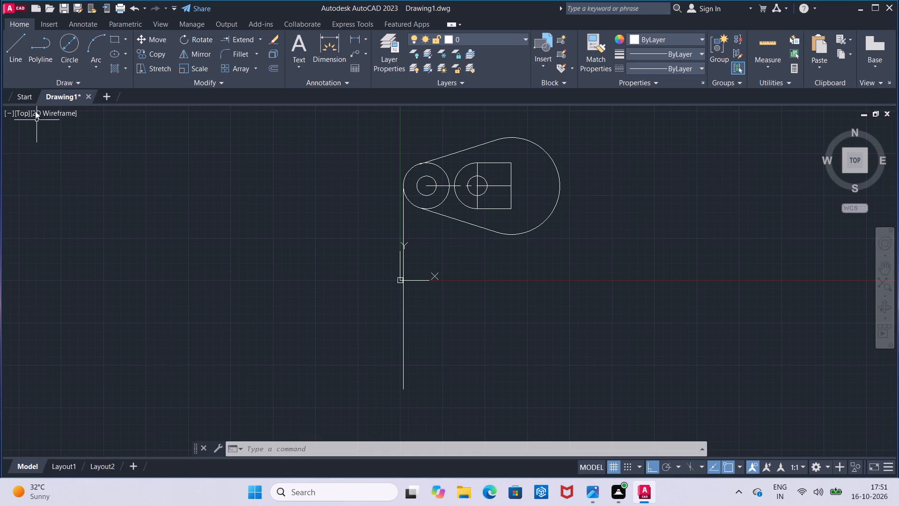
Draw a 184-unit horizontal line from the projection line's lower end, running beneath the profile.
click(20, 63)
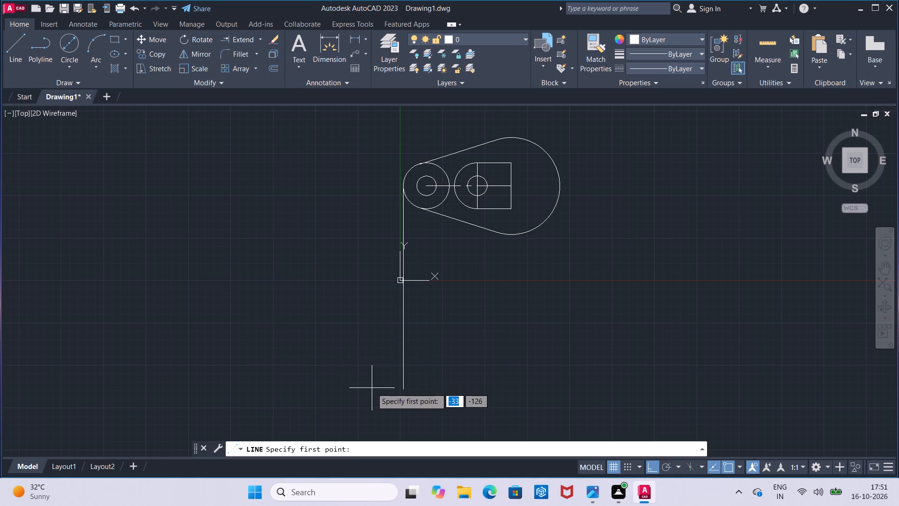
click(400, 392)
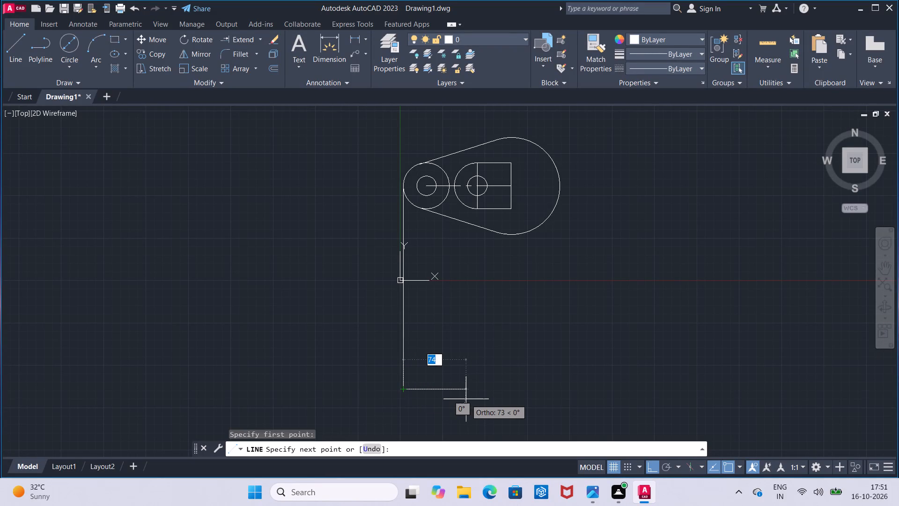
key(1)
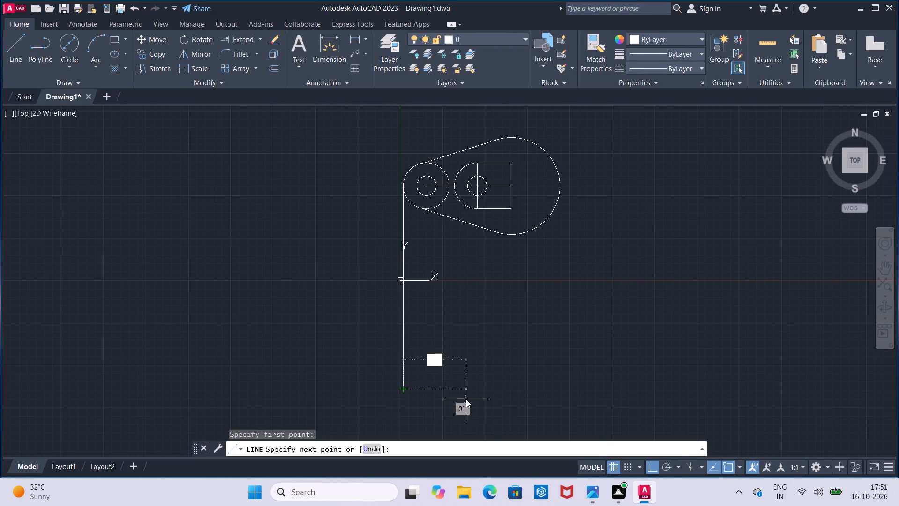
text(84)
key(Return)
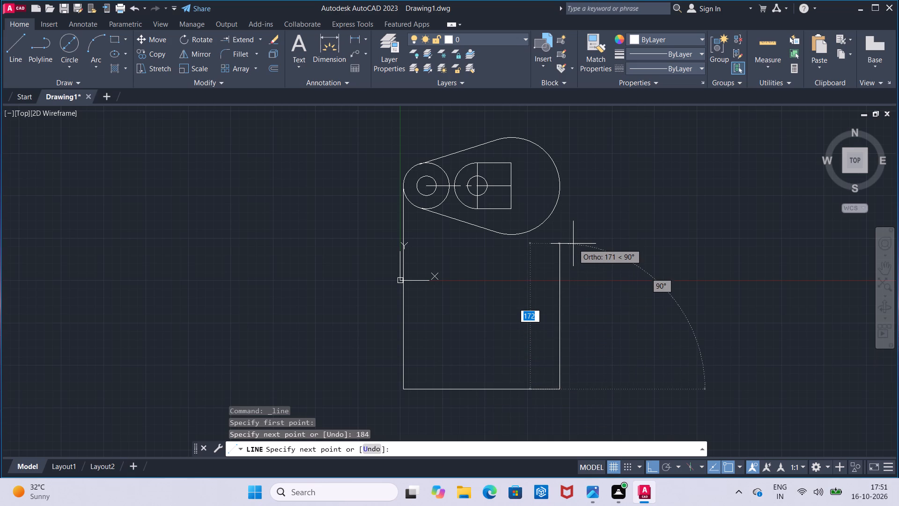
key(Escape)
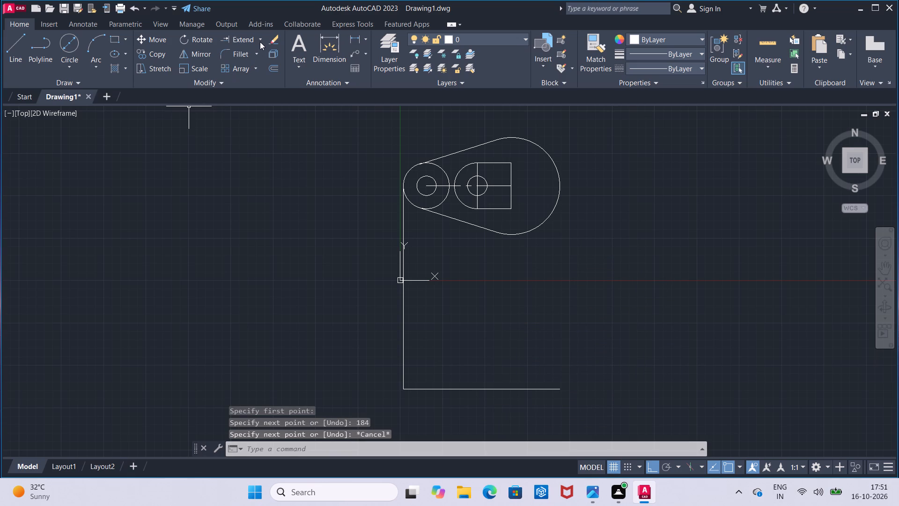
Remove the vertical projection line with Trim, keeping the 184-unit horizontal line.
click(260, 42)
click(241, 57)
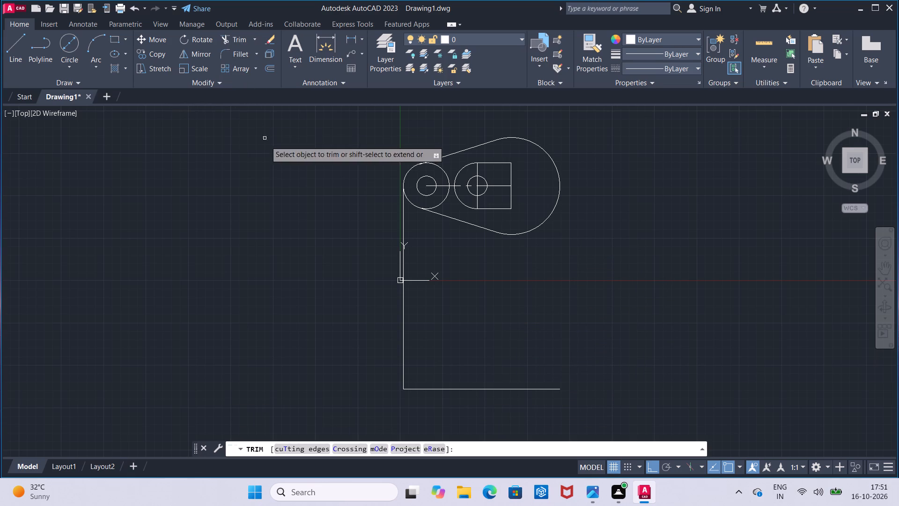
drag(288, 199, 425, 323)
key(Escape)
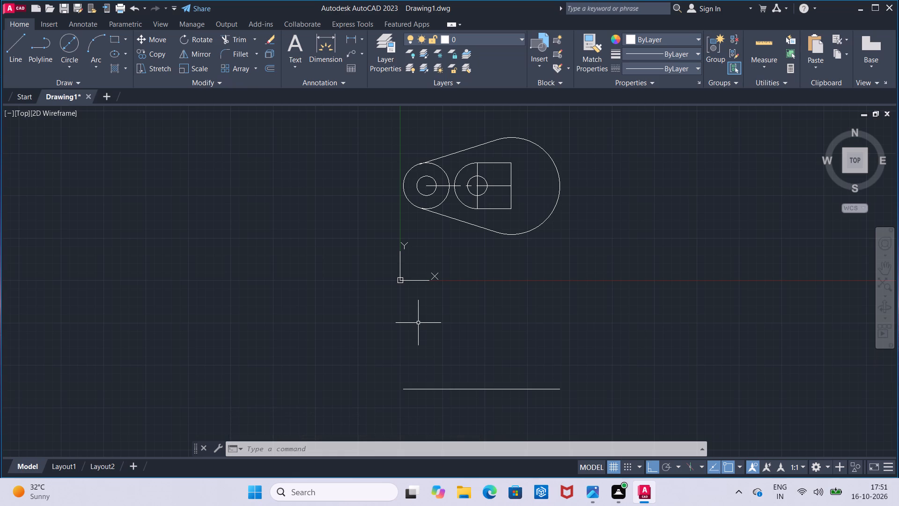
Draw a 38-unit vertical line upward from the left end of the 184-unit base line.
click(7, 52)
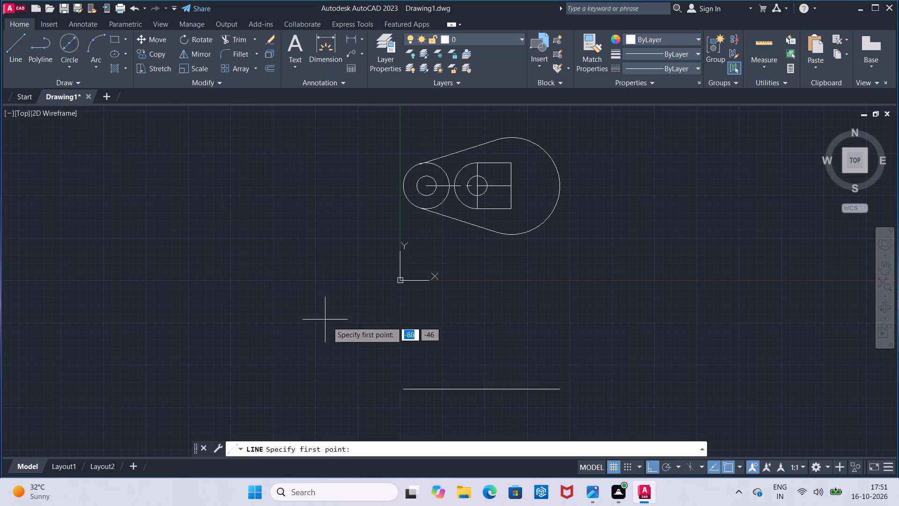
click(404, 386)
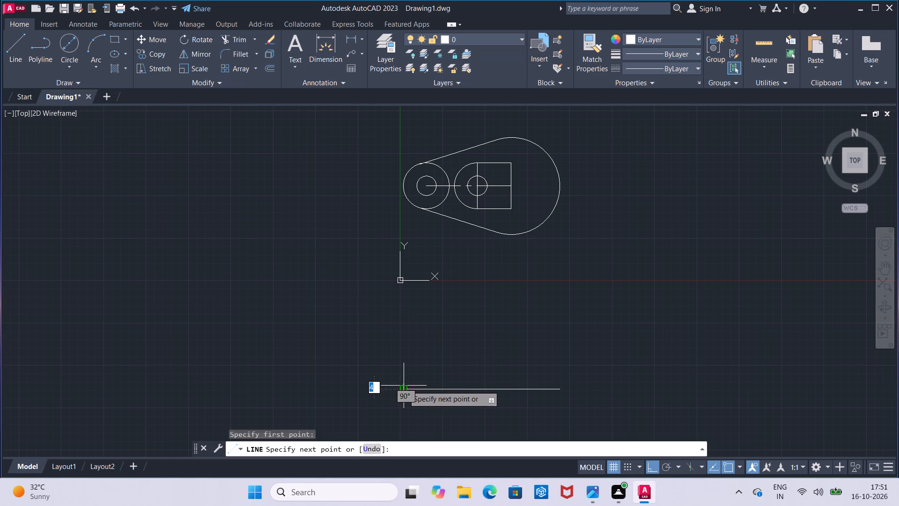
key(3)
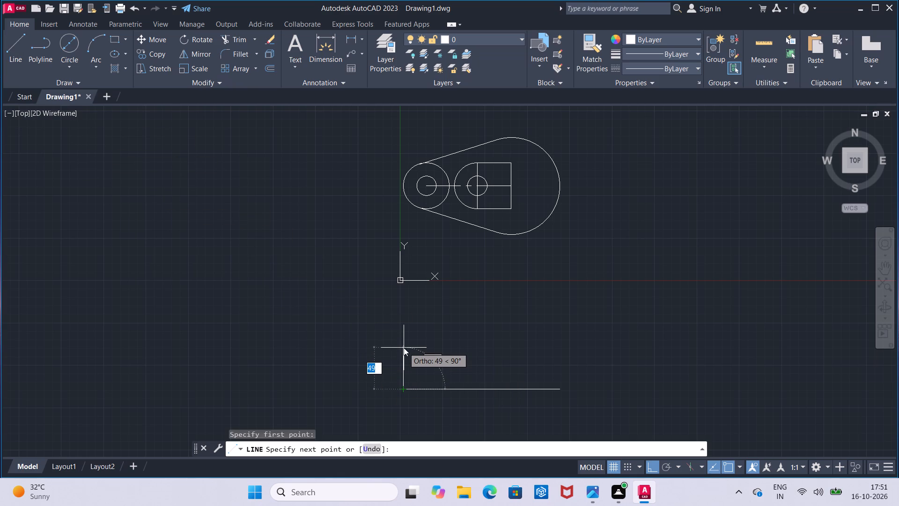
key(8)
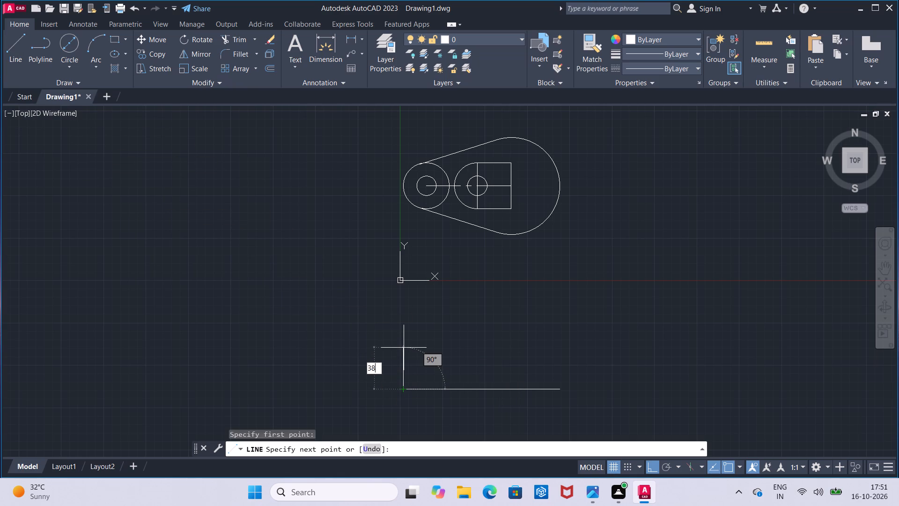
key(Return)
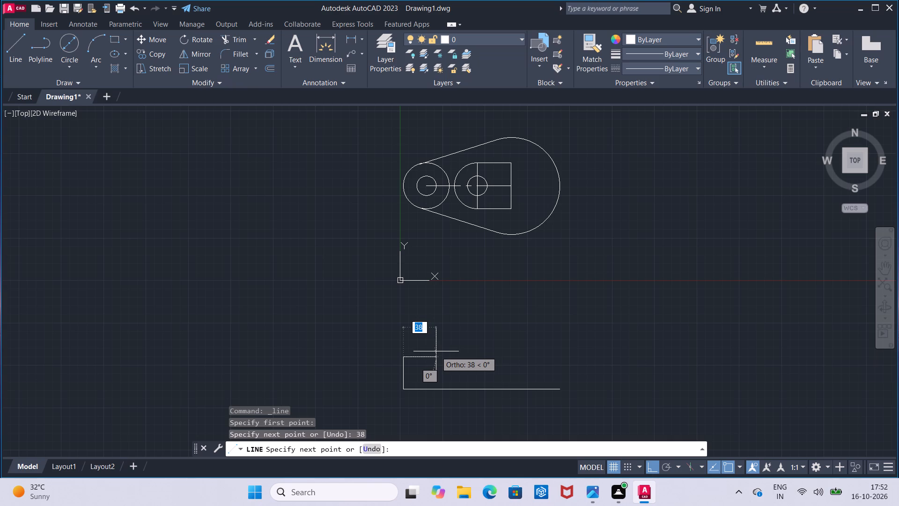
key(Escape)
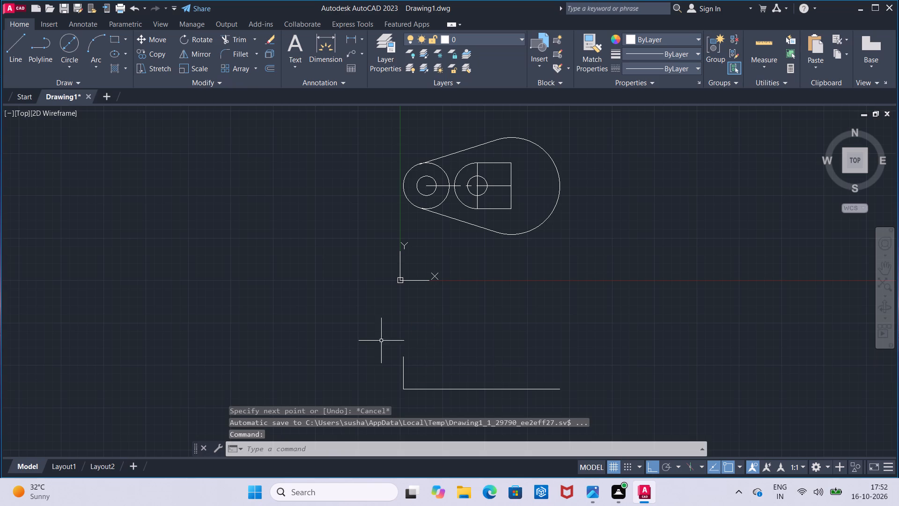
Measure the left outer circle's horizontal width with a linear dimension, without placing it.
click(352, 40)
click(401, 185)
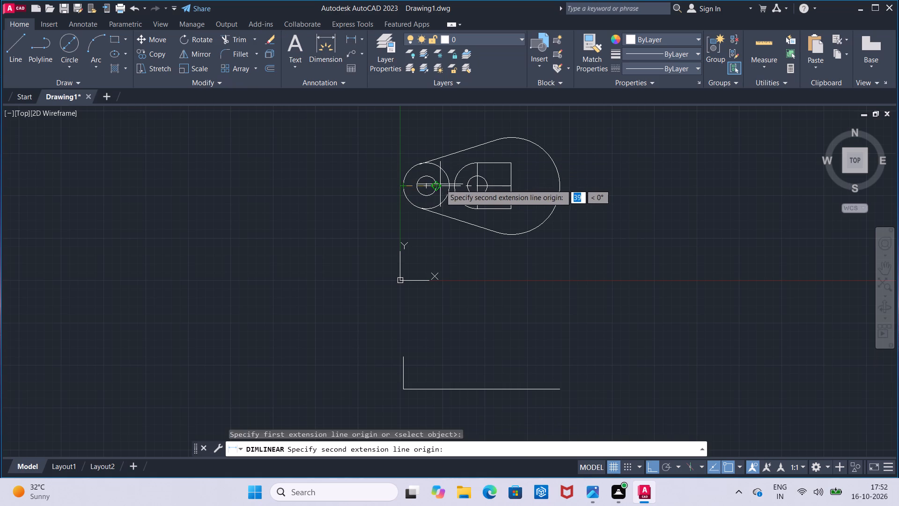
click(445, 183)
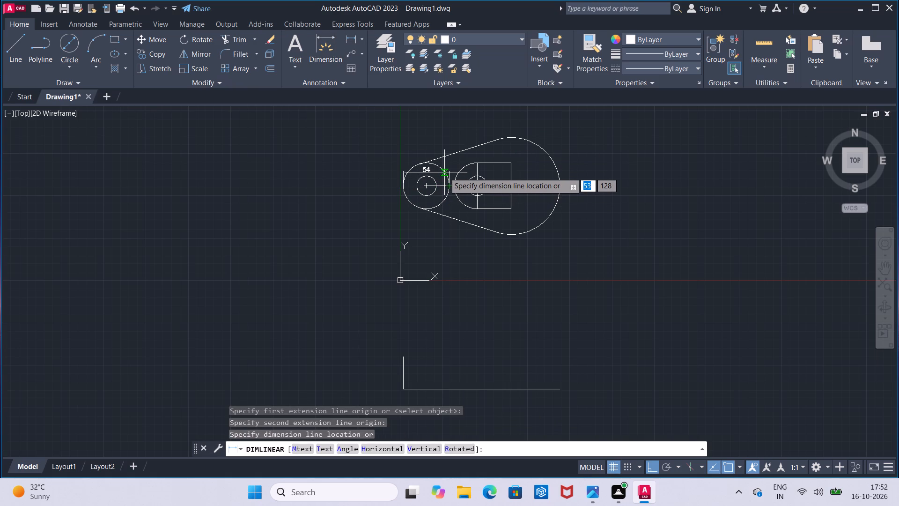
key(Escape)
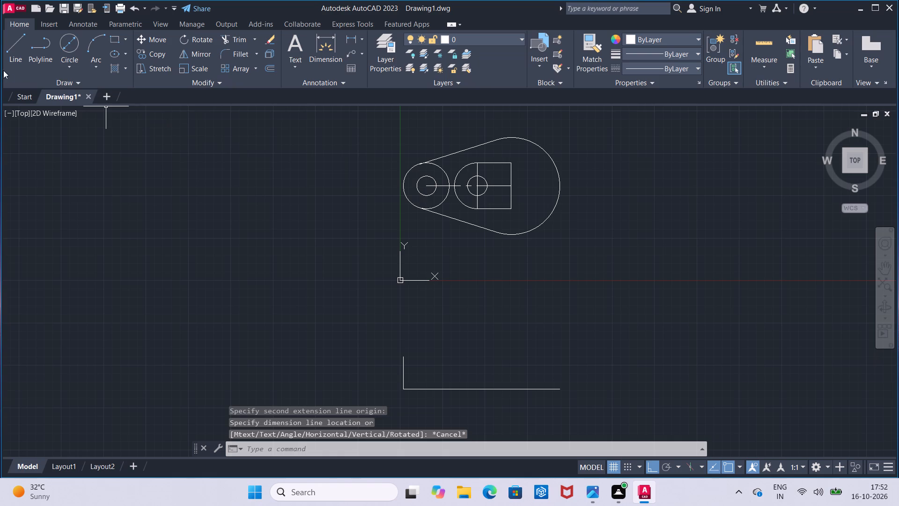
From the top of the 38-unit line, draw a 54-unit horizontal line to the right followed by a 13-unit line downward.
click(6, 58)
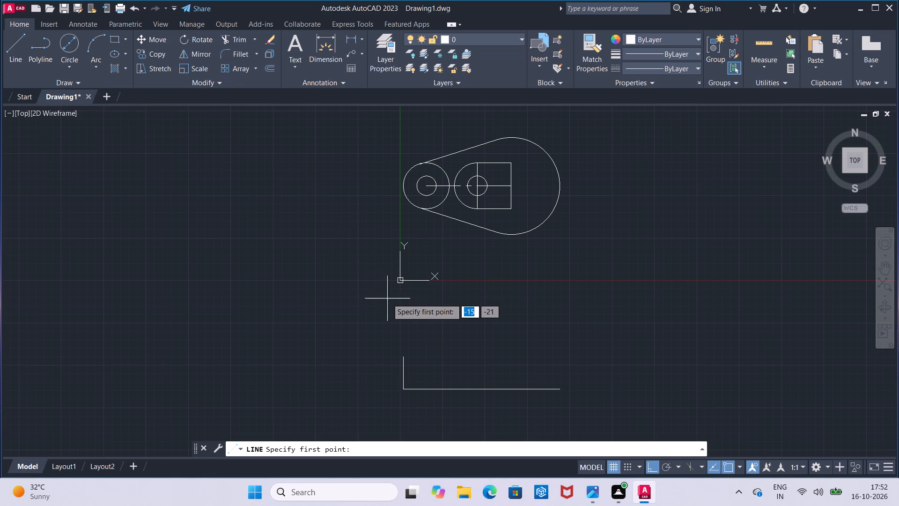
click(405, 353)
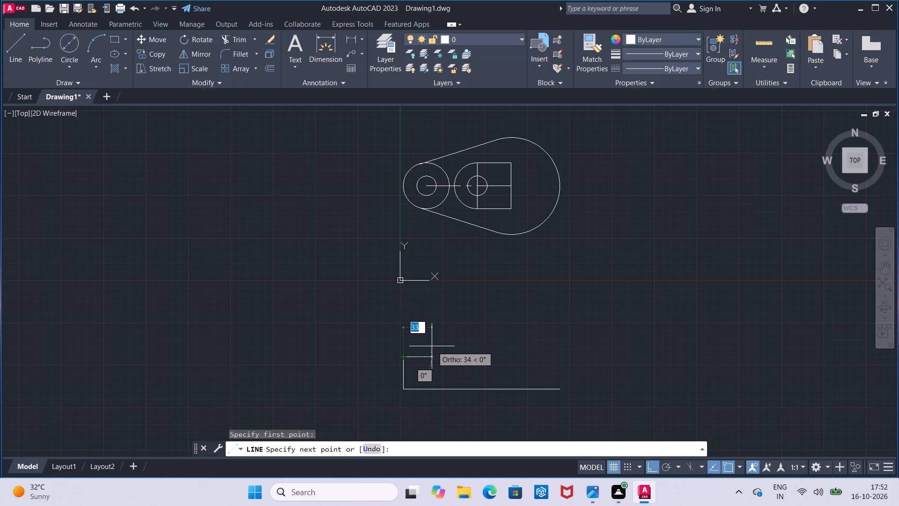
text(54)
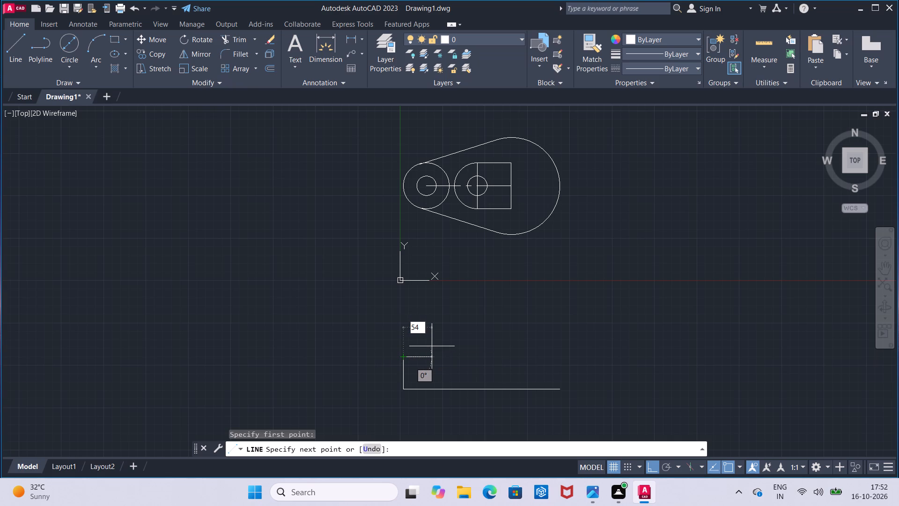
key(Return)
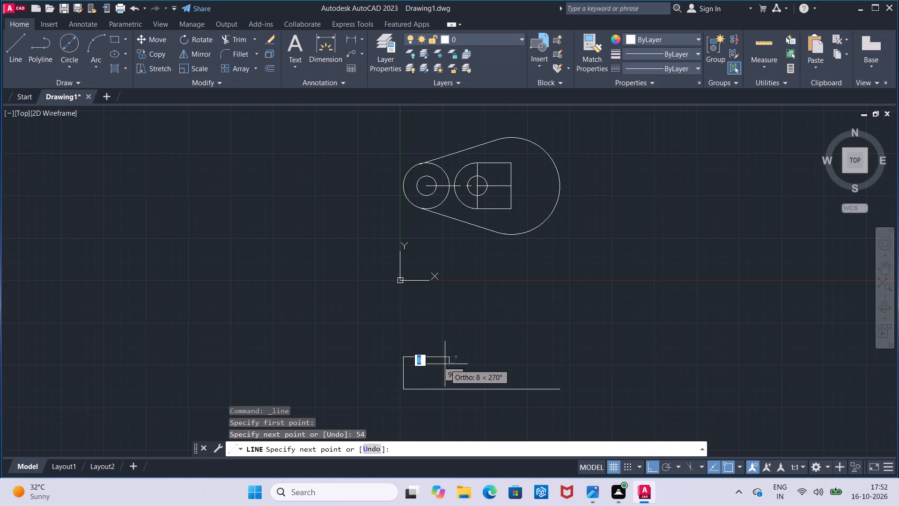
text(13)
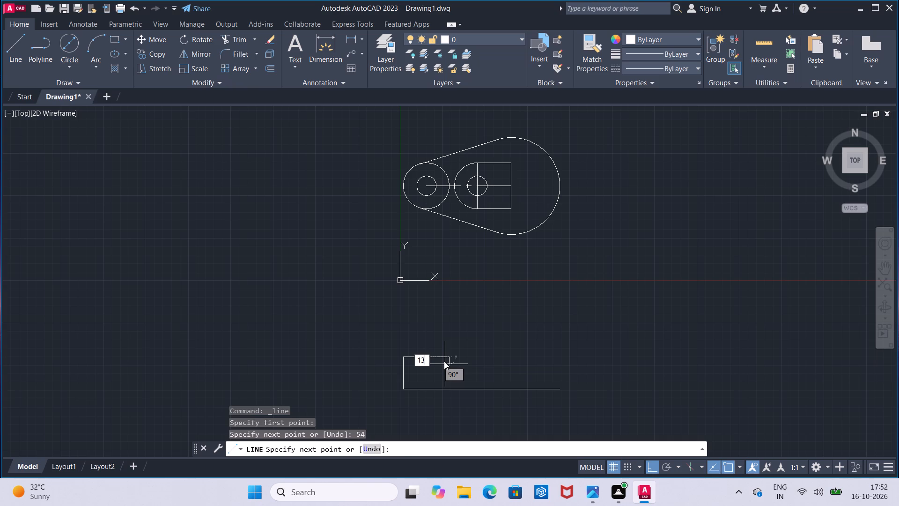
key(Return)
key(Escape)
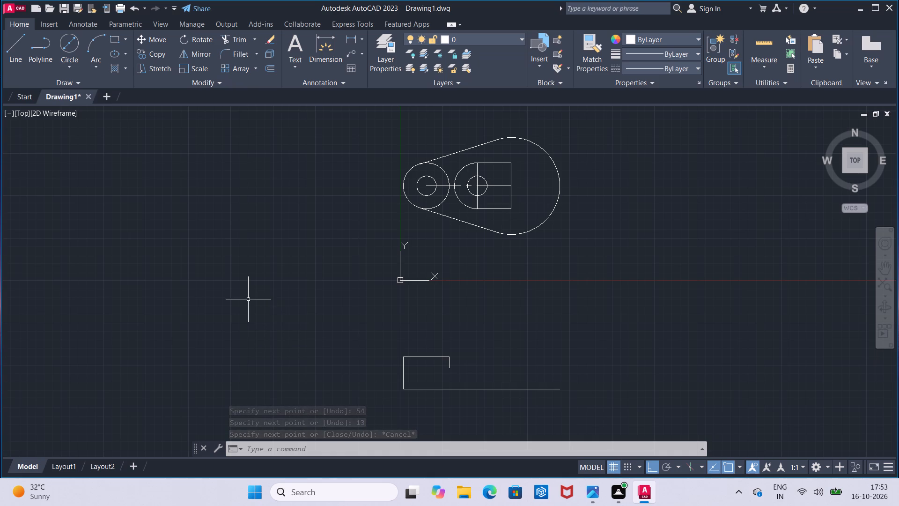
Project the left circles' centre down to the base line with a vertical line about 239 units long, trimming its stretch between the views.
click(18, 66)
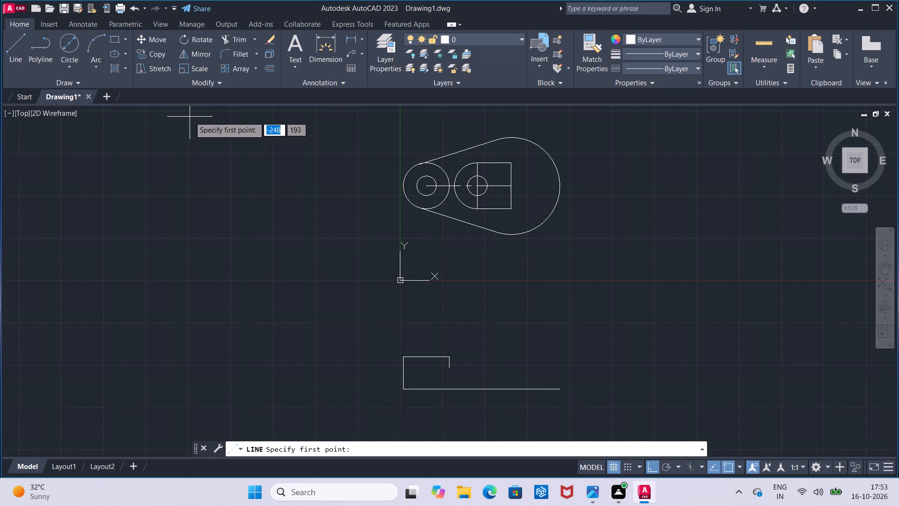
click(426, 186)
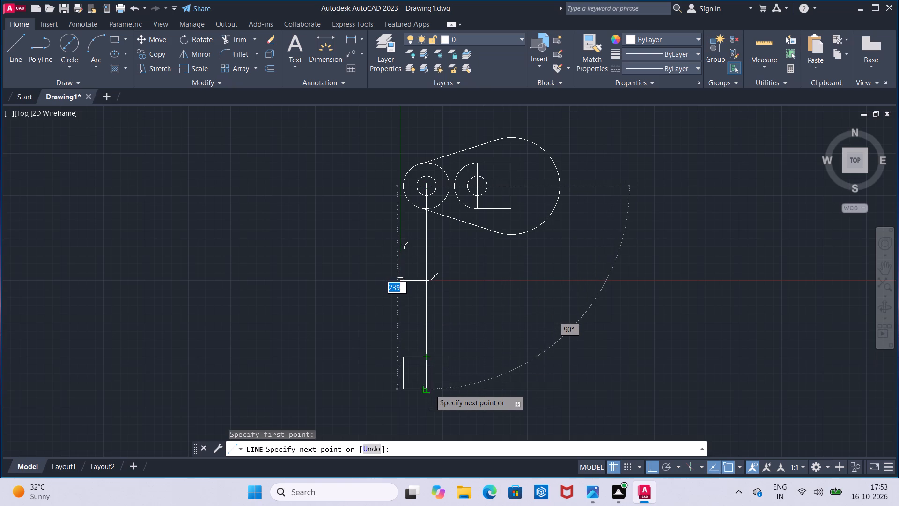
click(429, 390)
key(Escape)
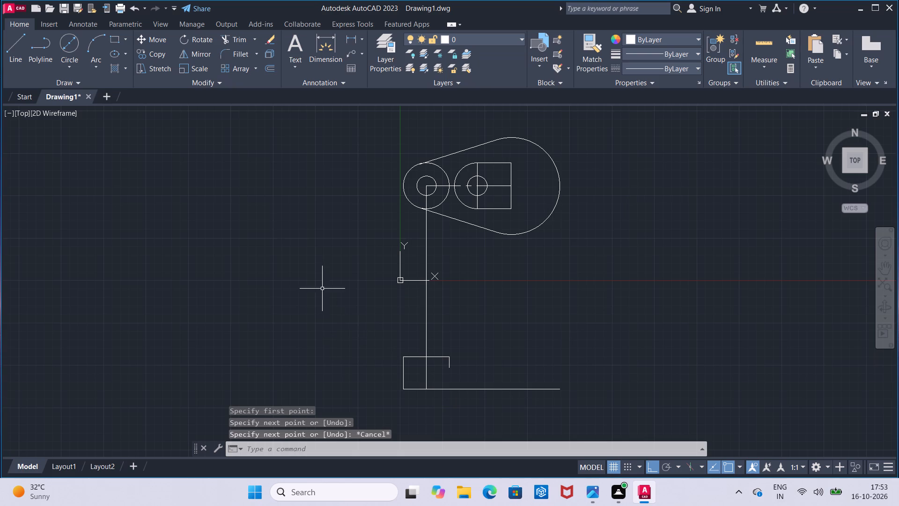
click(232, 36)
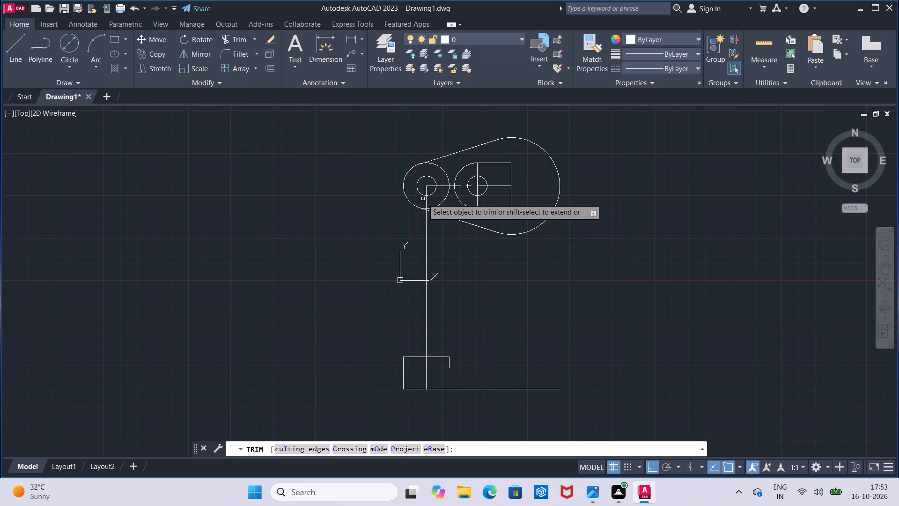
click(426, 223)
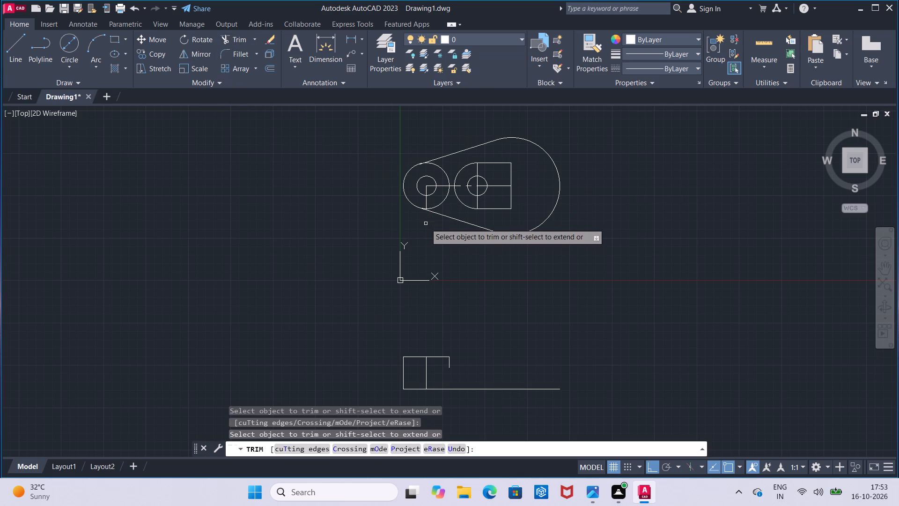
key(Escape)
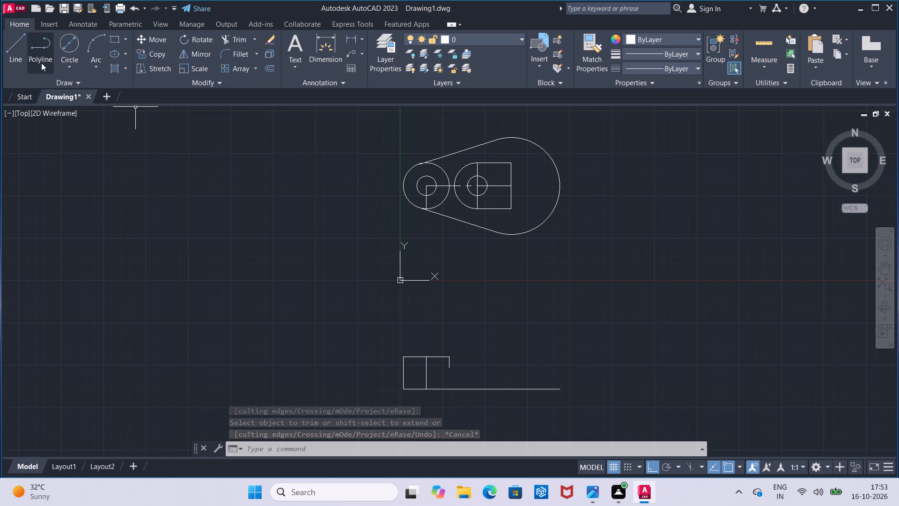
Draw vertical projection lines from the left inner circle's left and right quadrants down to the base line.
click(12, 66)
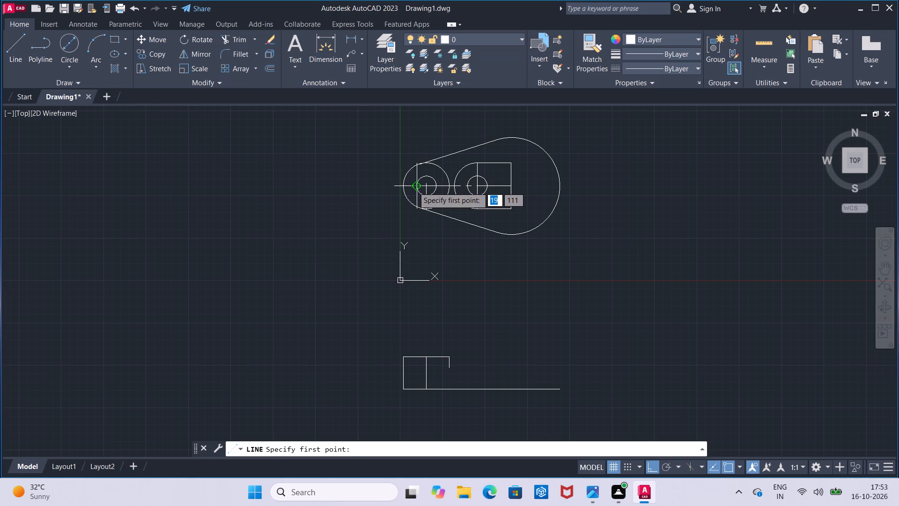
click(414, 187)
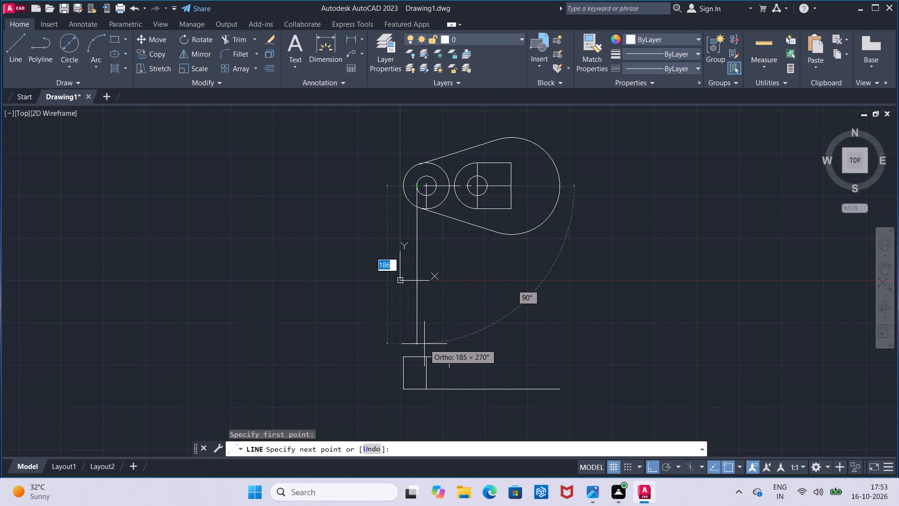
click(418, 387)
key(Escape)
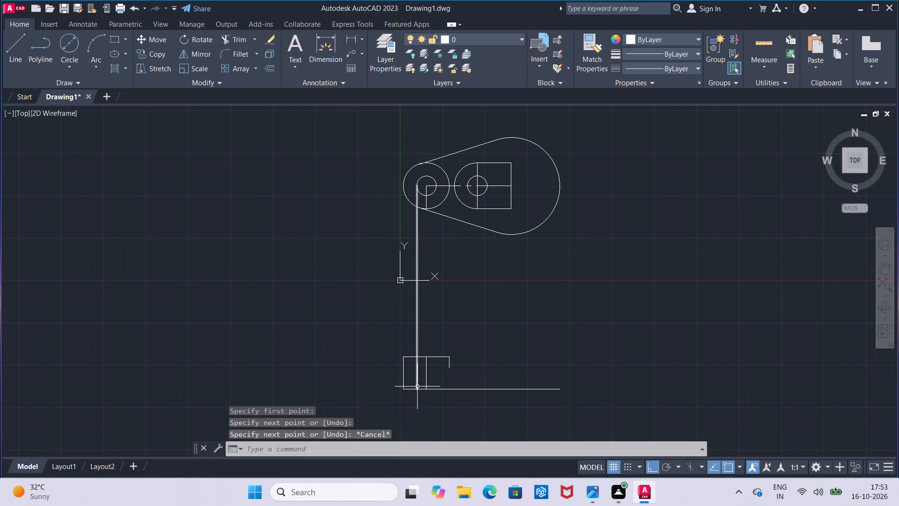
click(10, 56)
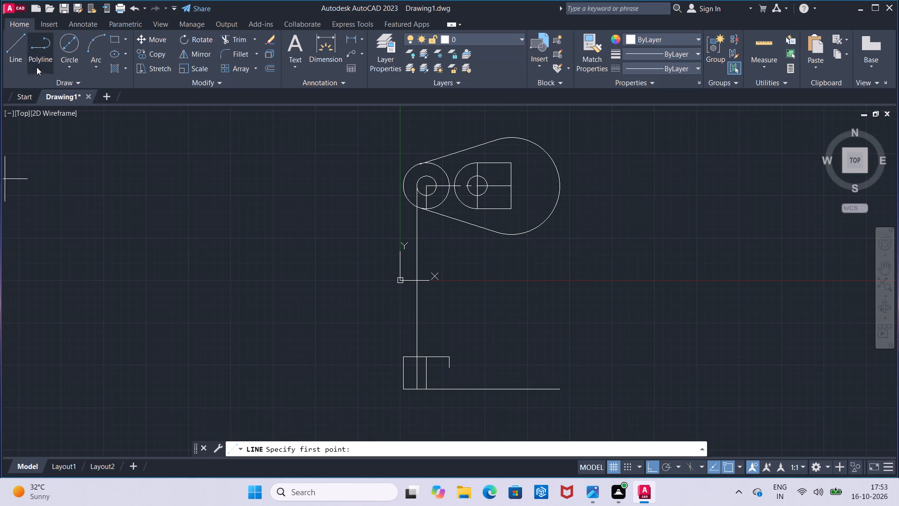
click(435, 187)
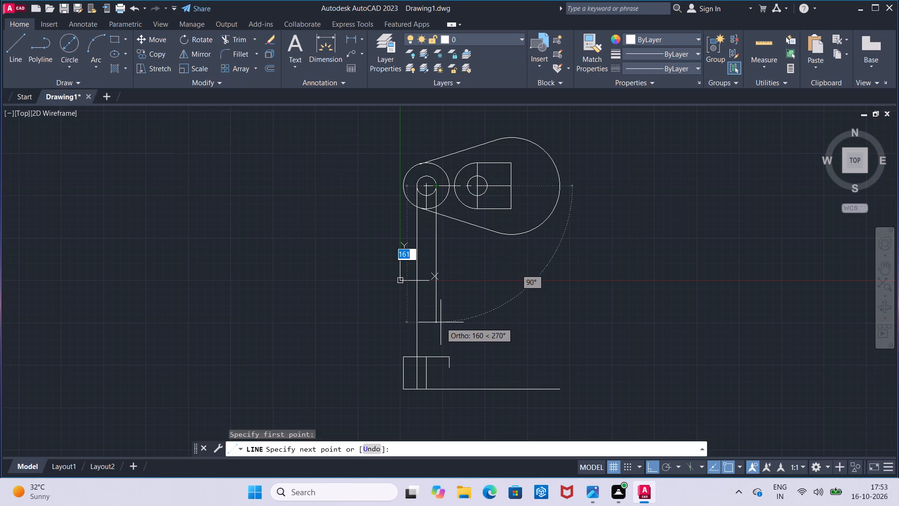
click(441, 389)
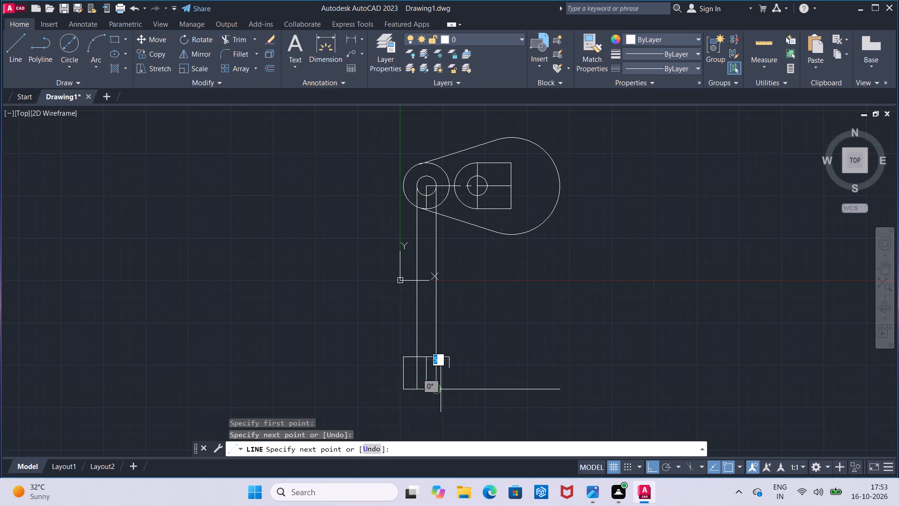
key(Escape)
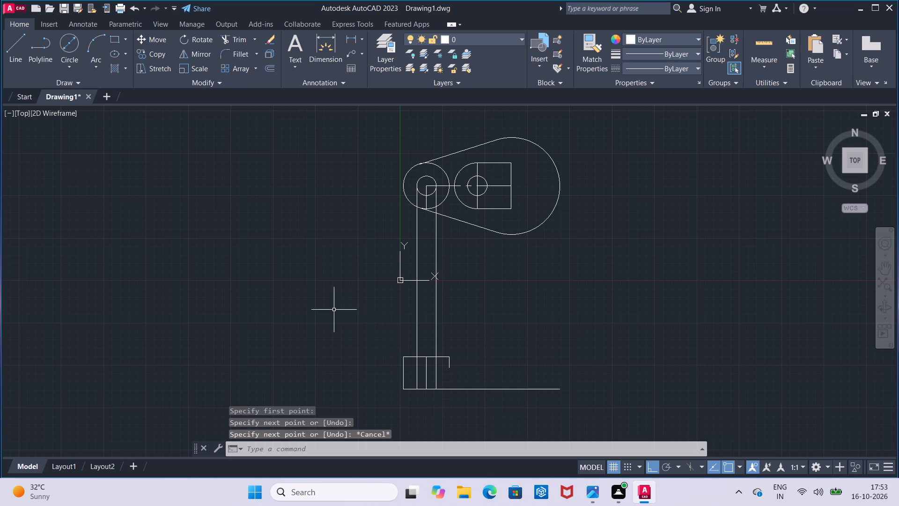
Trim both quadrant projection lines between the views and inside the left outer circle, keeping their segments in the lower view.
click(244, 39)
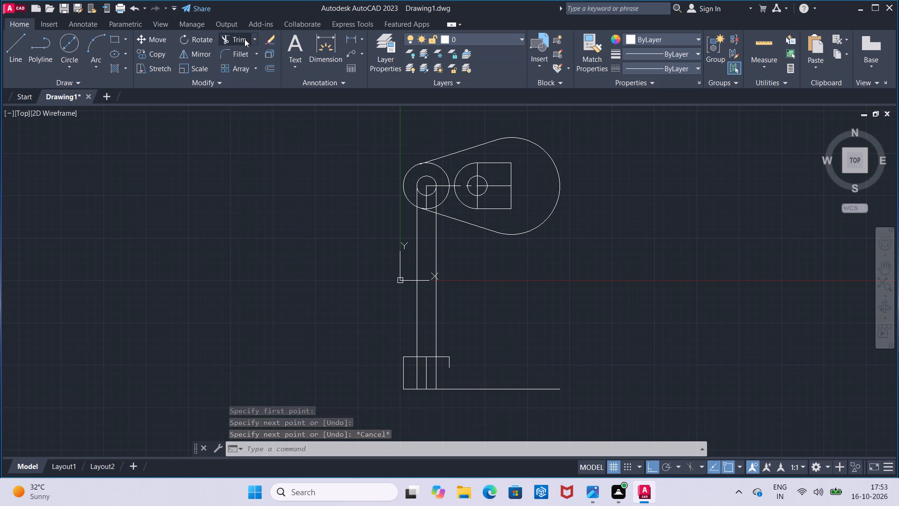
drag(329, 247, 449, 274)
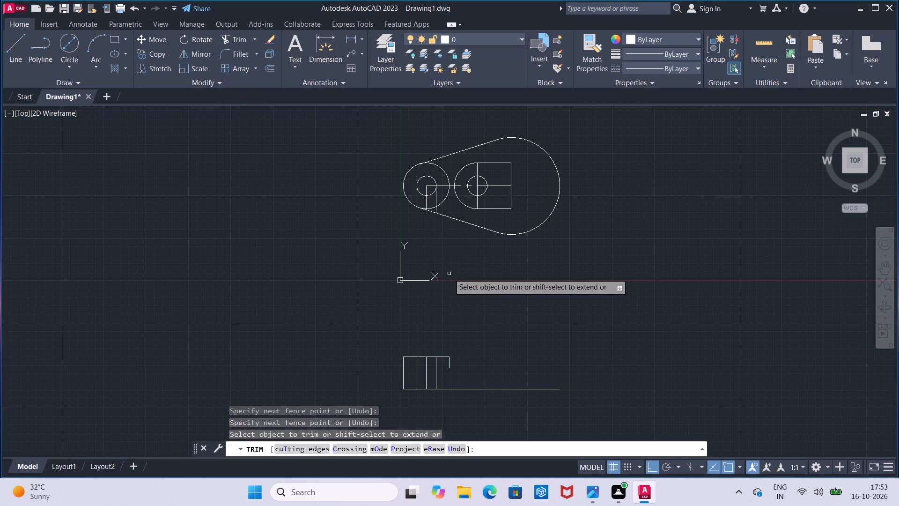
scroll(444, 238, up, 1)
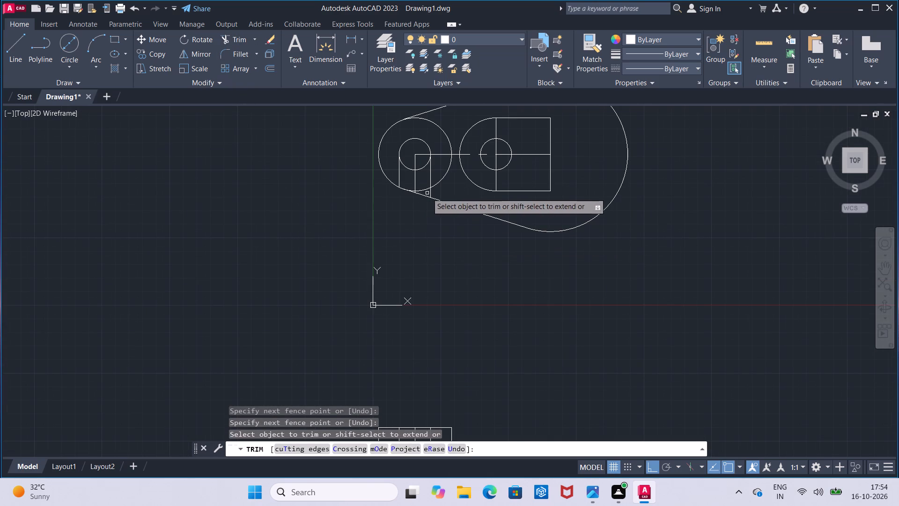
click(429, 193)
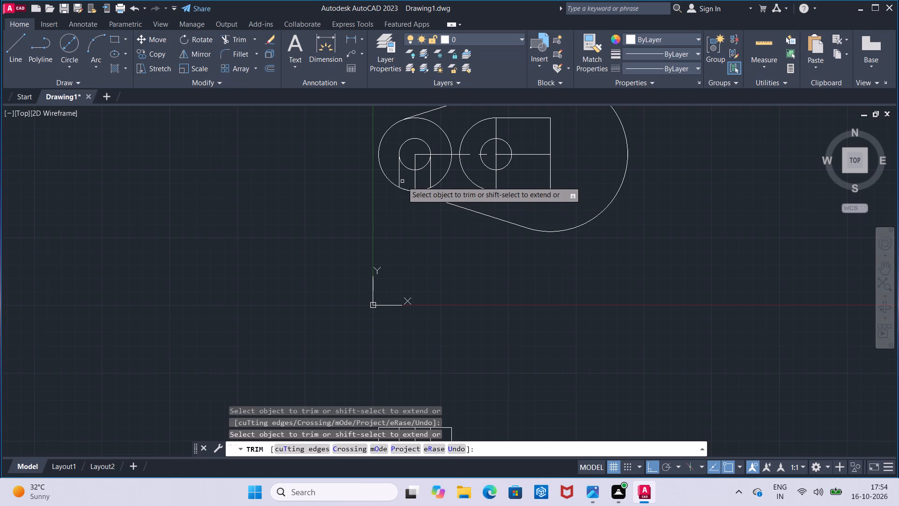
click(399, 181)
click(430, 179)
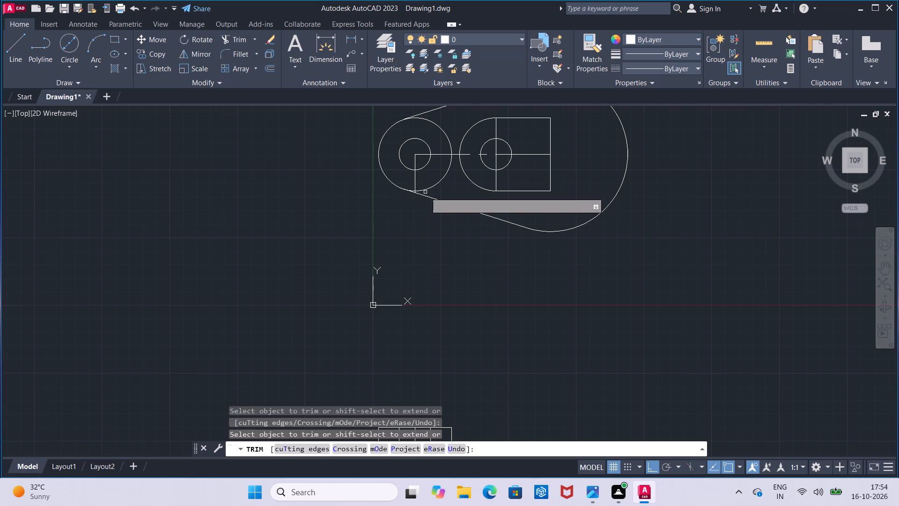
key(Escape)
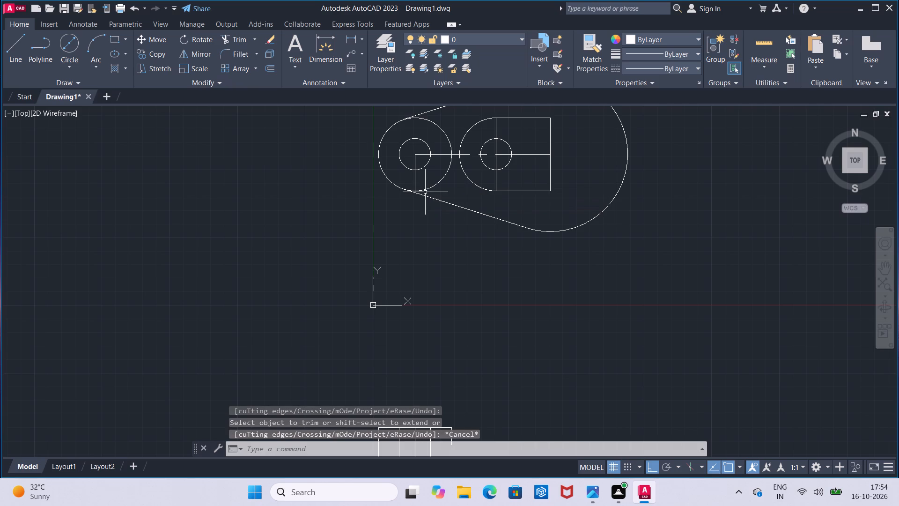
Draw a horizontal line from the lower end of the 13-unit line leftward to the inner circle's left quadrant projection line.
middle_drag(430, 269, 422, 192)
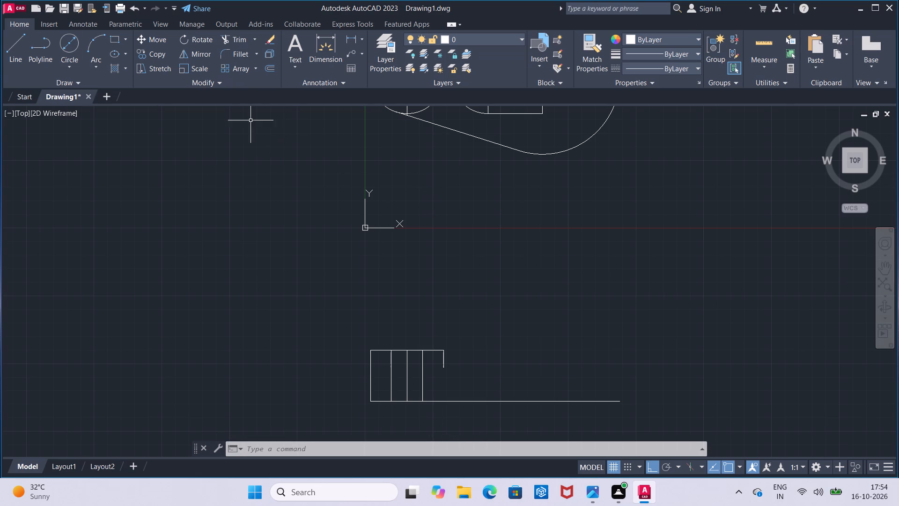
click(10, 45)
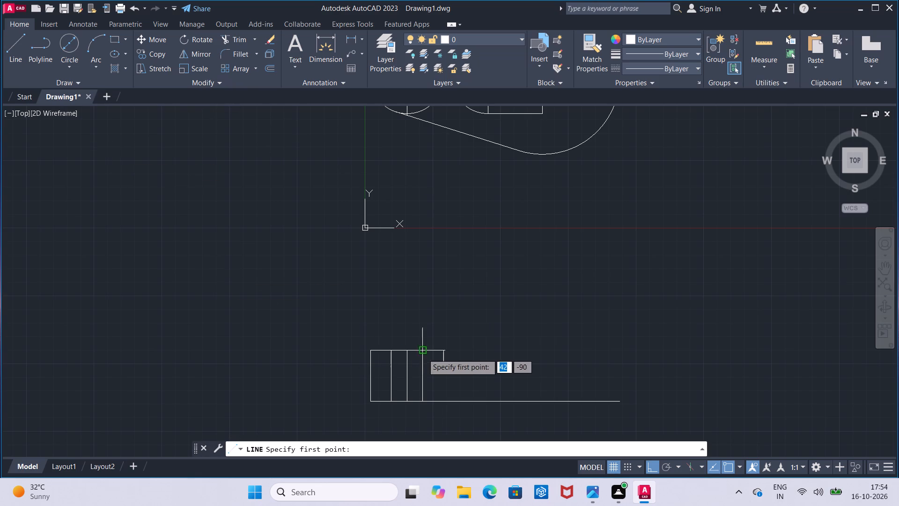
click(444, 365)
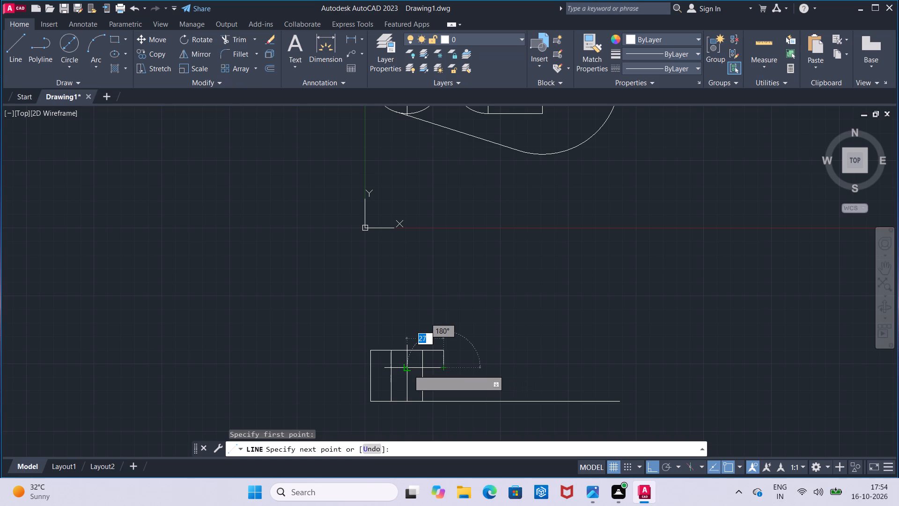
click(395, 370)
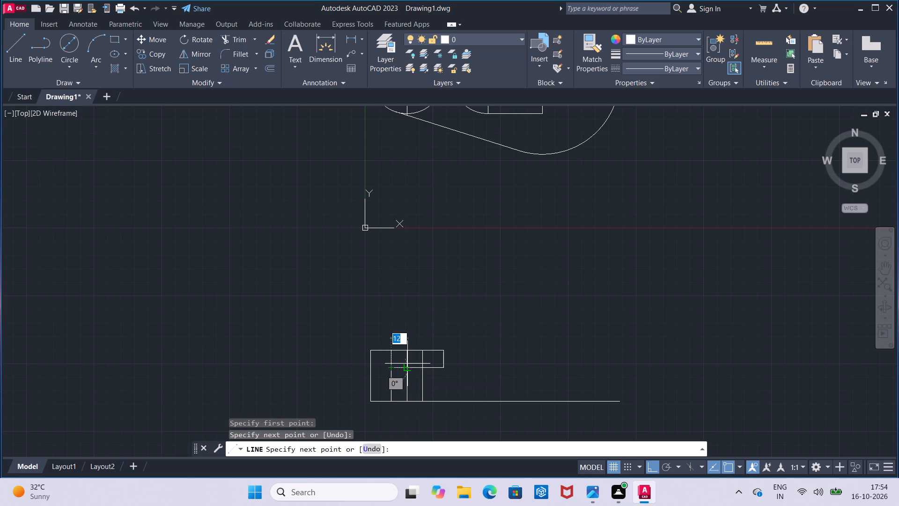
key(Escape)
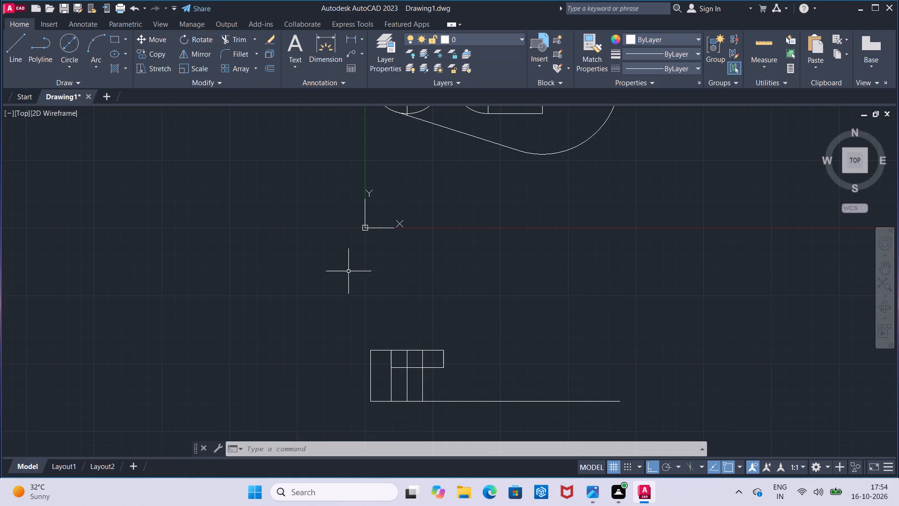
From the base line's right end, draw a 25-unit line upward and a 130-unit horizontal line left to the 13-unit line's lower end.
click(14, 66)
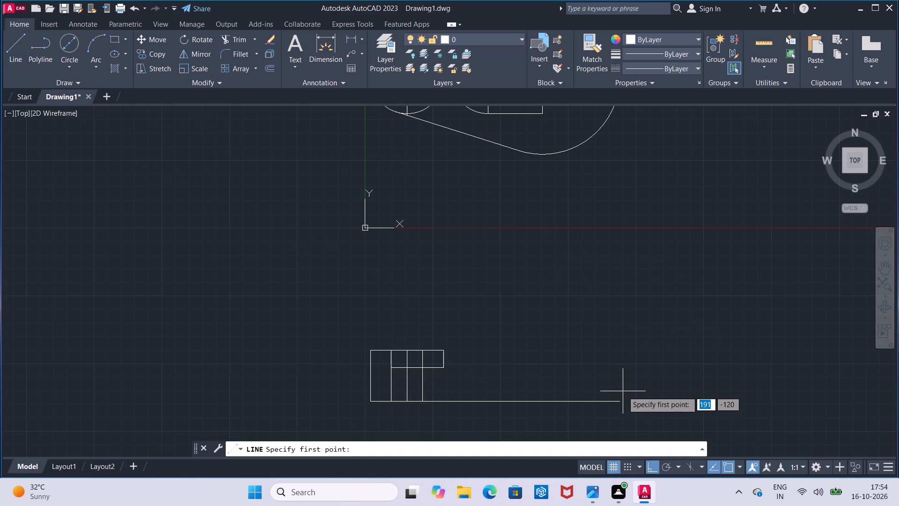
click(619, 399)
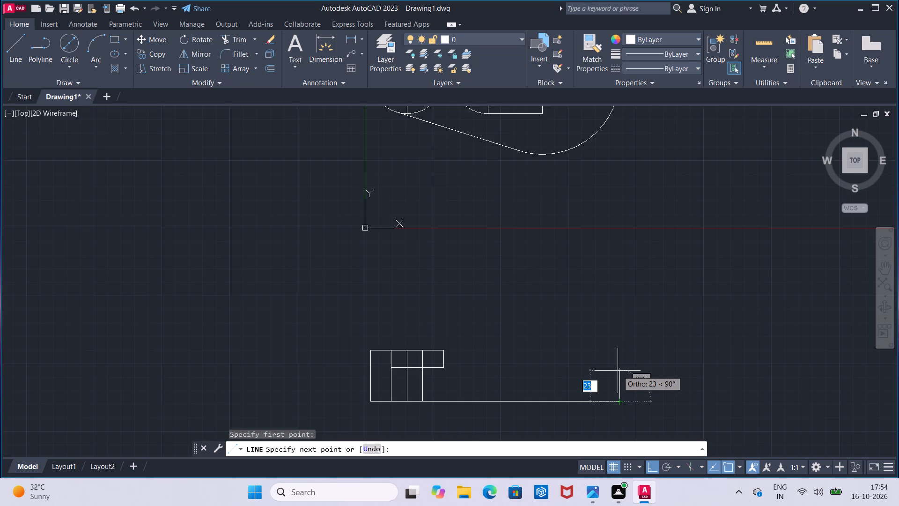
key(2)
key(5)
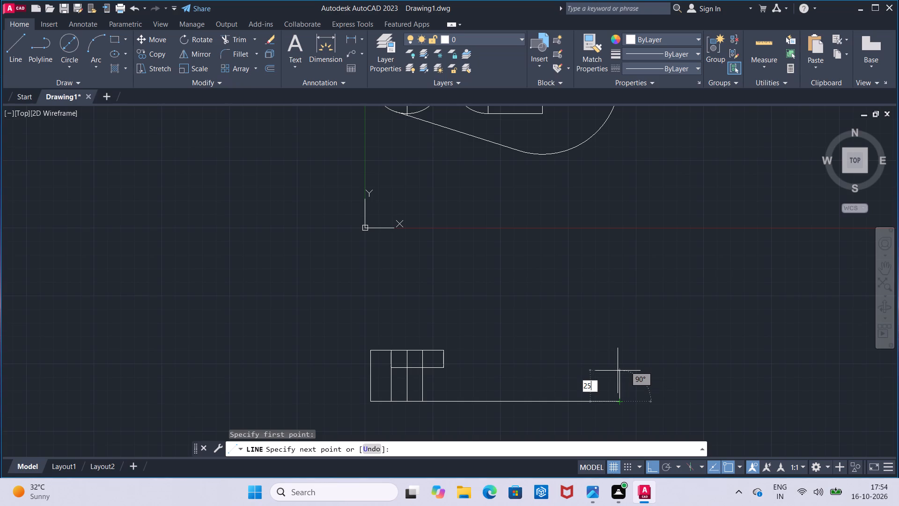
key(Return)
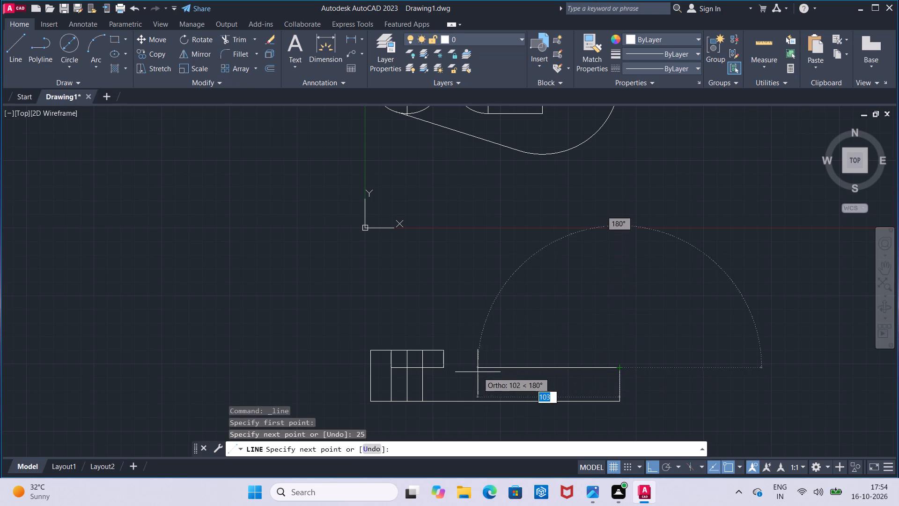
click(447, 370)
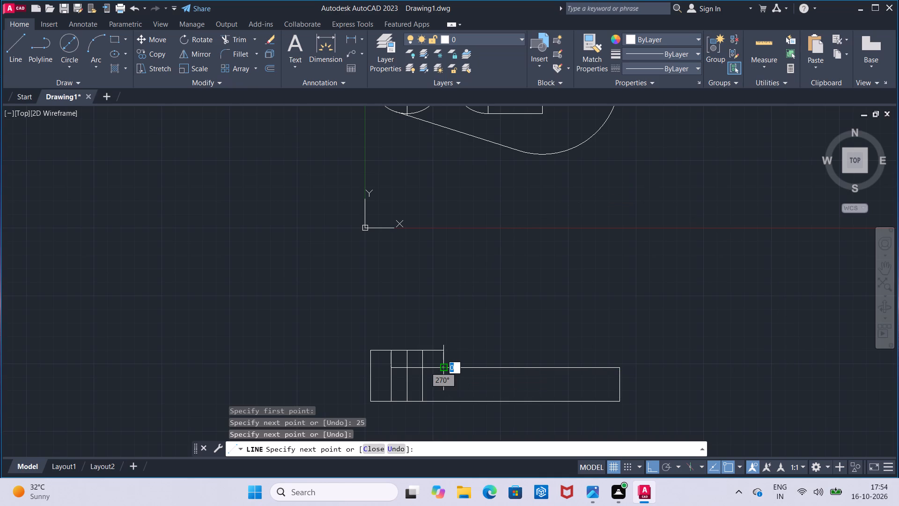
key(Escape)
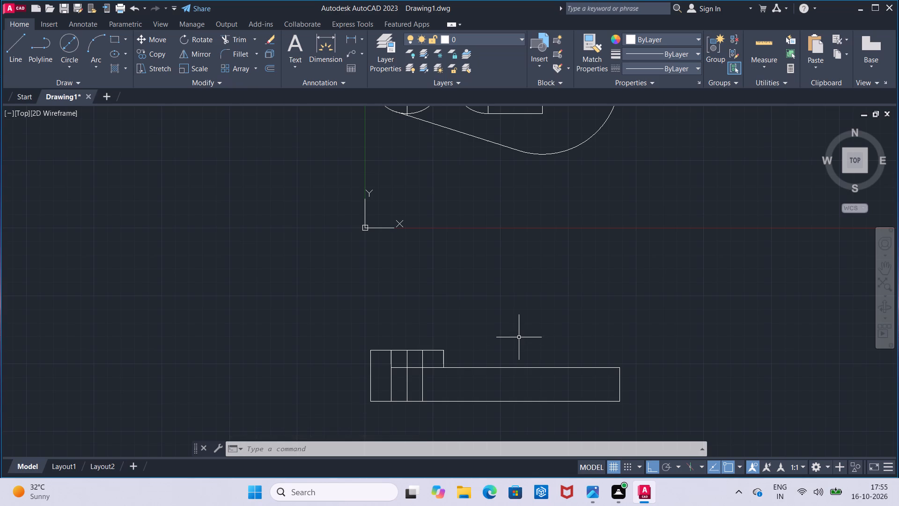
Draw a vertical projection line from the cut-out arc's left quadrant down to just below the 130-unit line in the lower view.
scroll(517, 317, down, 1)
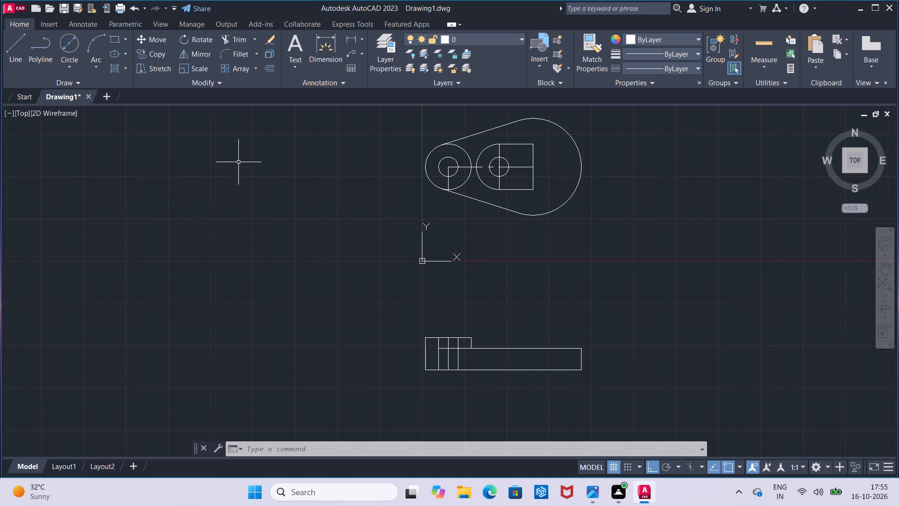
click(23, 60)
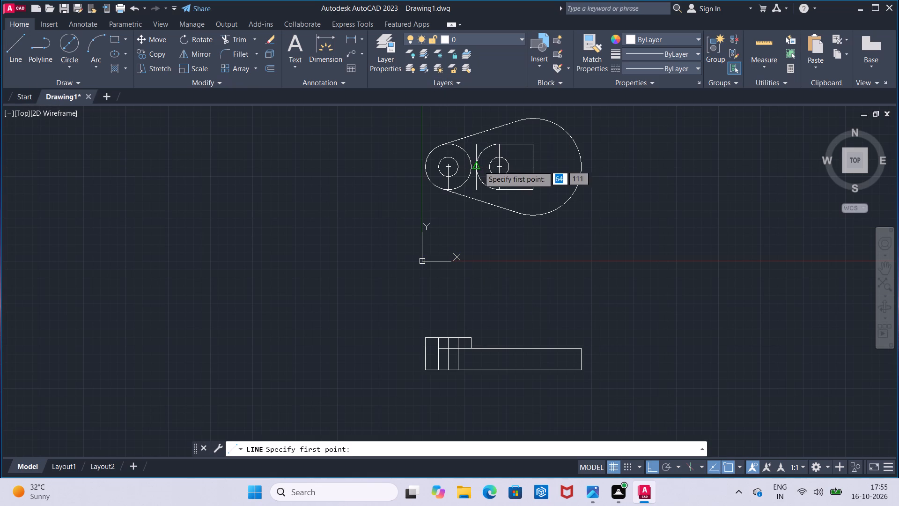
click(479, 170)
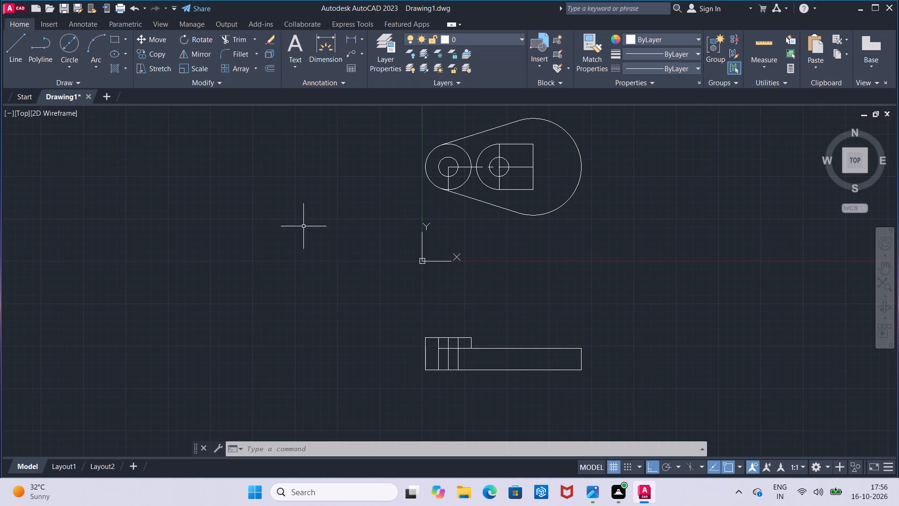
click(22, 67)
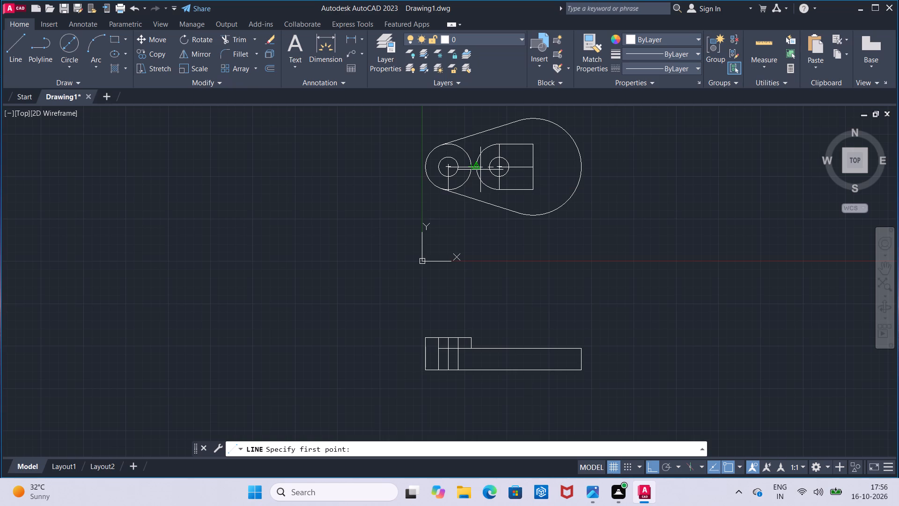
click(475, 170)
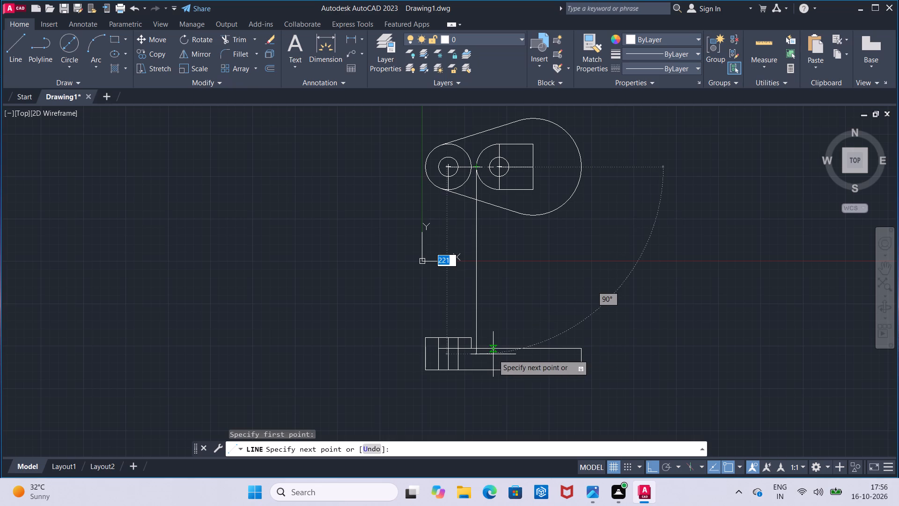
click(489, 358)
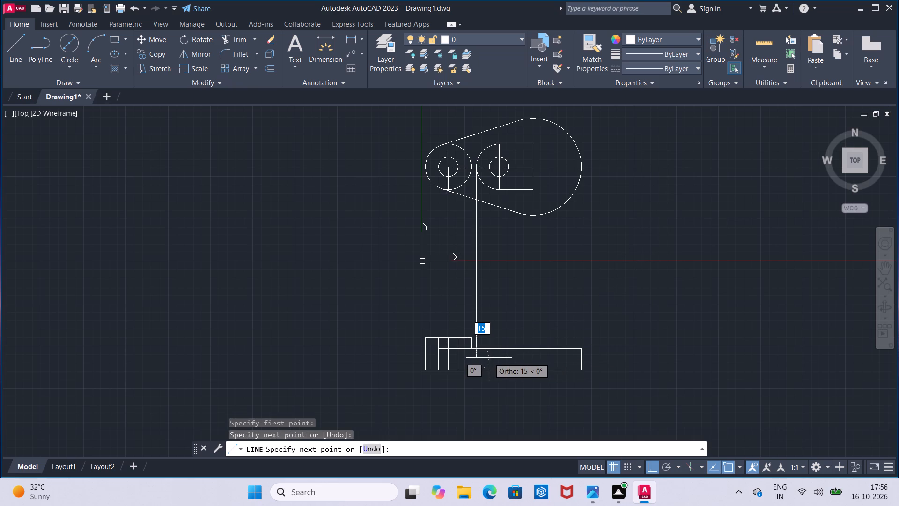
key(Escape)
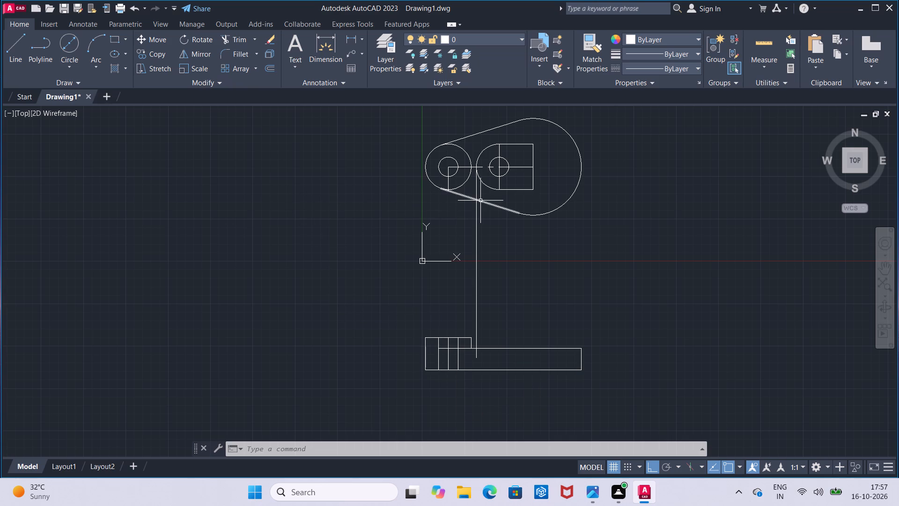
Measure the cut-out's horizontal length from its arc's left quadrant to its right edge with a linear dimension.
scroll(480, 201, up, 1)
middle_drag(480, 201, 419, 248)
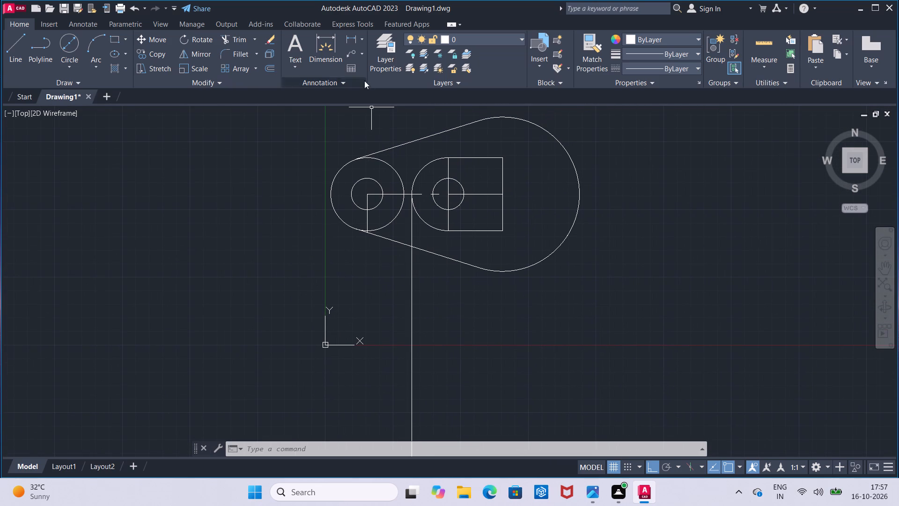
click(350, 44)
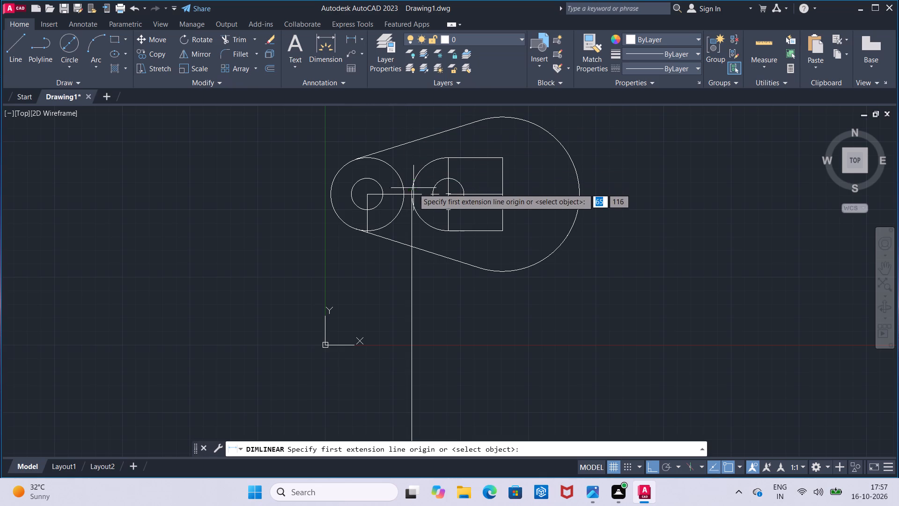
drag(413, 193, 440, 196)
click(502, 195)
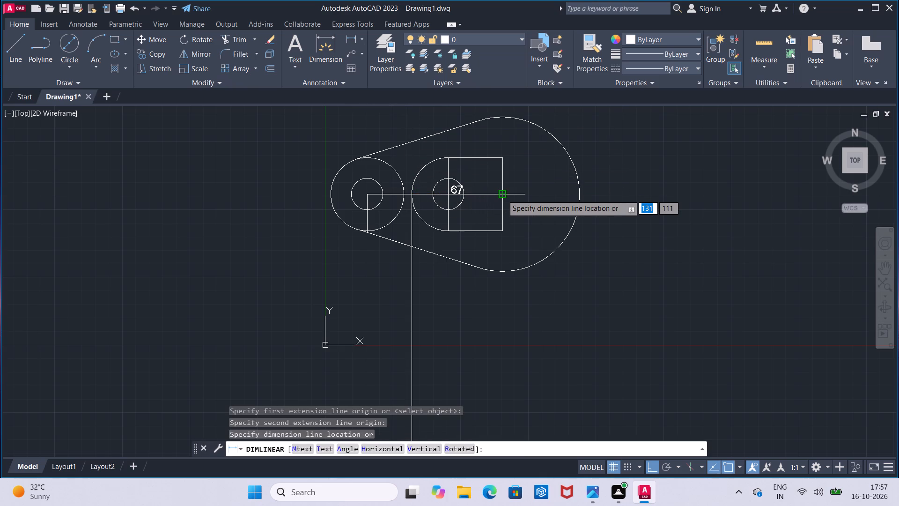
key(Escape)
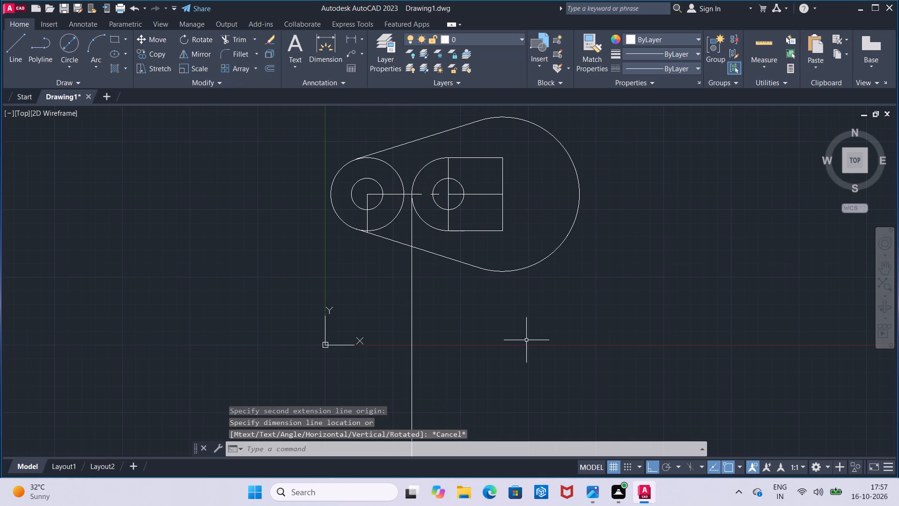
Trim the end of the cut-out projection line that extends below the 130-unit line.
middle_drag(462, 354, 446, 208)
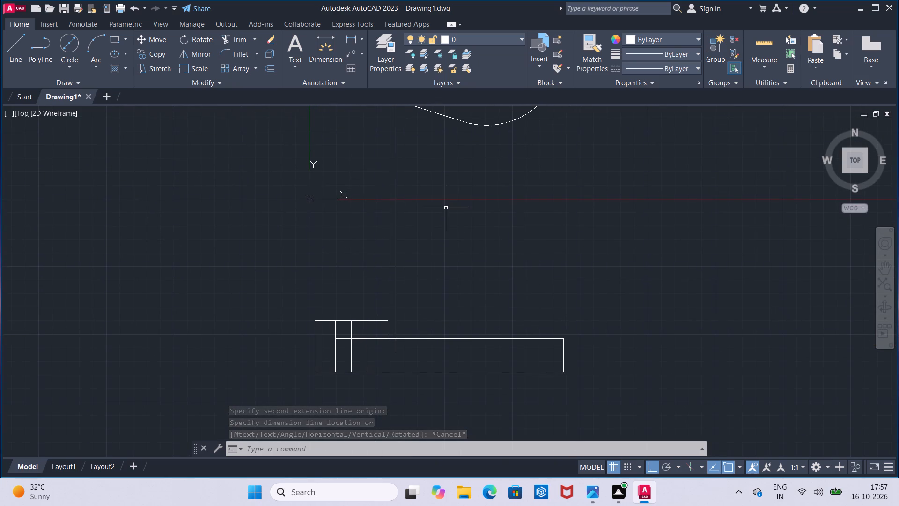
click(245, 43)
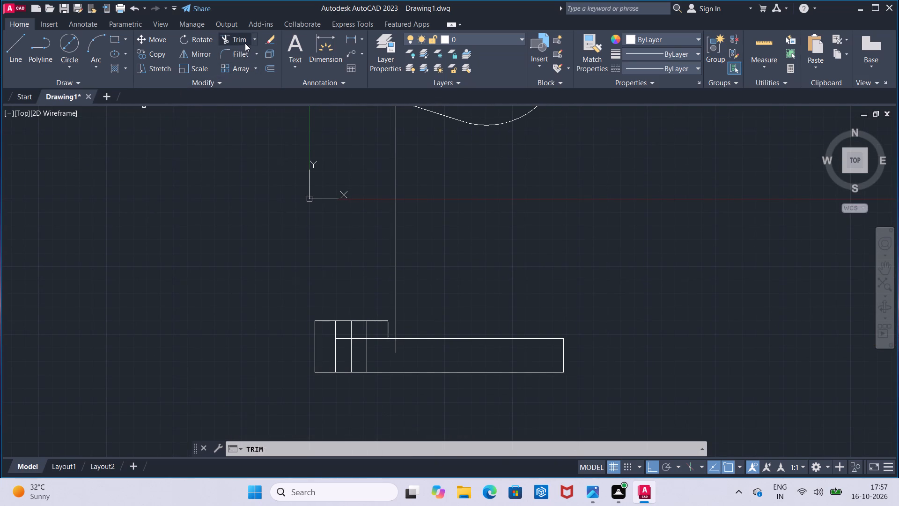
click(395, 353)
key(Escape)
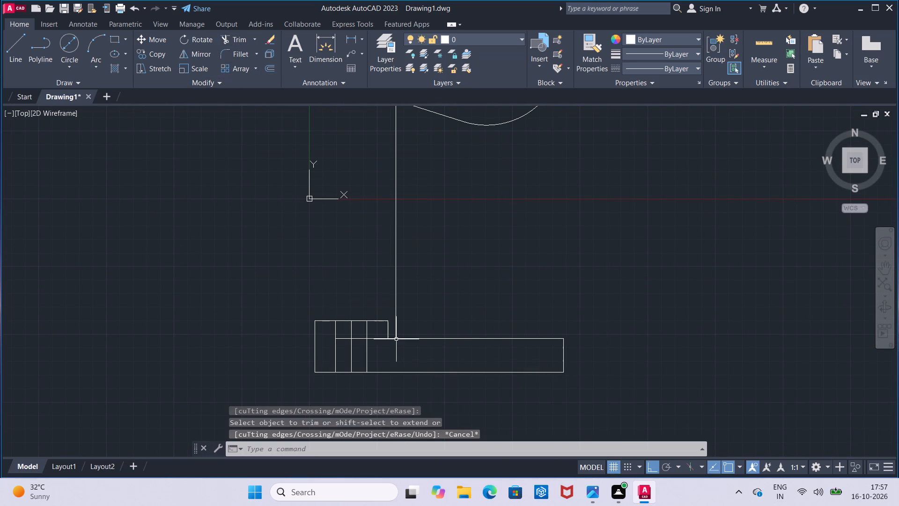
Place a vertical linear dimension of 5 units upward from the cut-out projection line's lower end, with its dimension line left of it.
scroll(394, 322, up, 1)
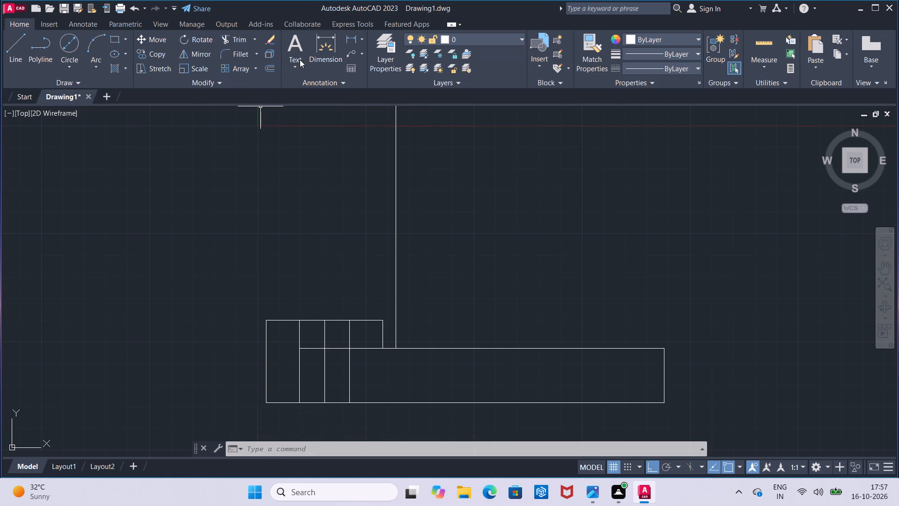
drag(353, 34, 352, 45)
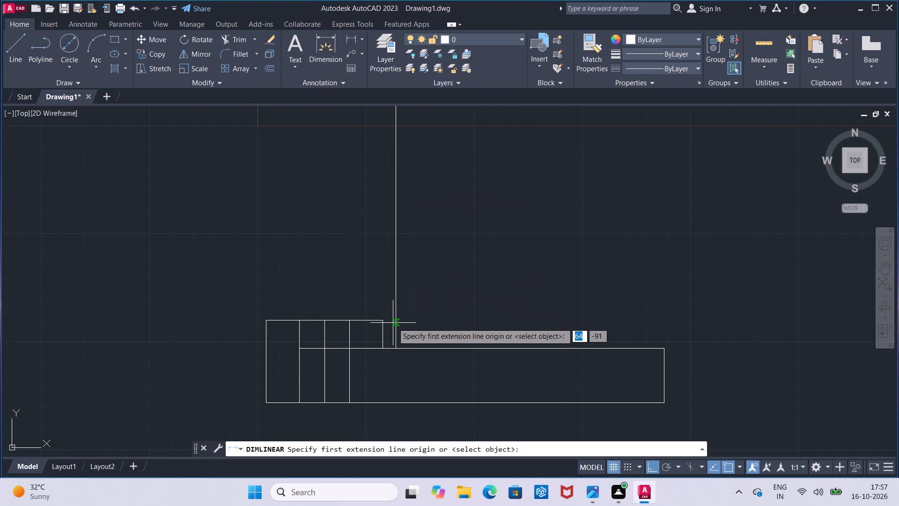
click(351, 44)
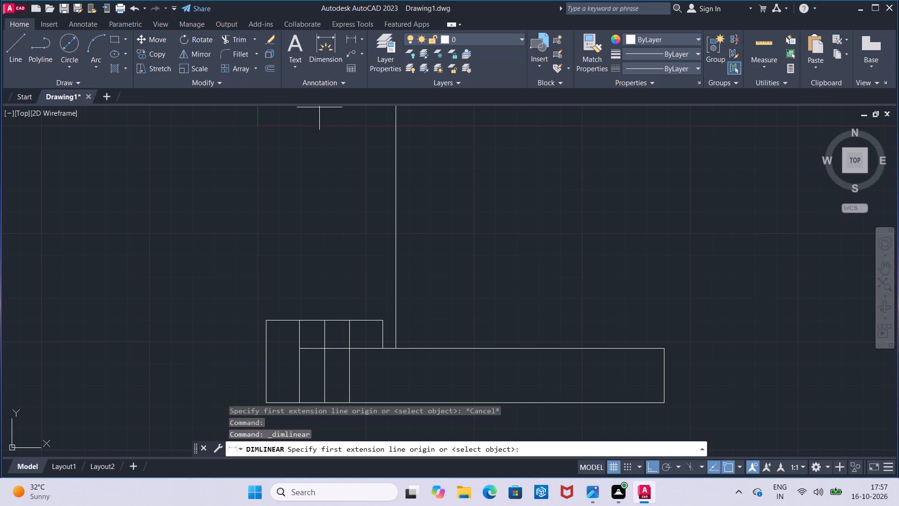
click(395, 345)
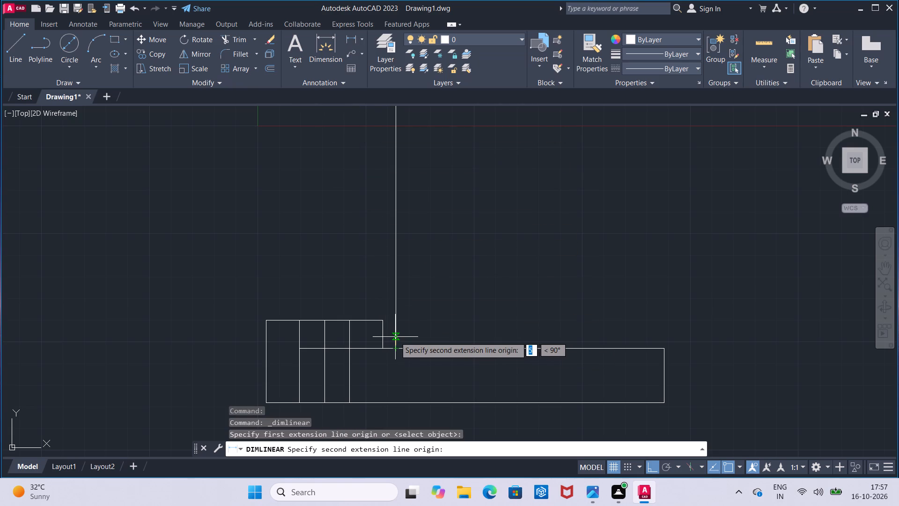
key(5)
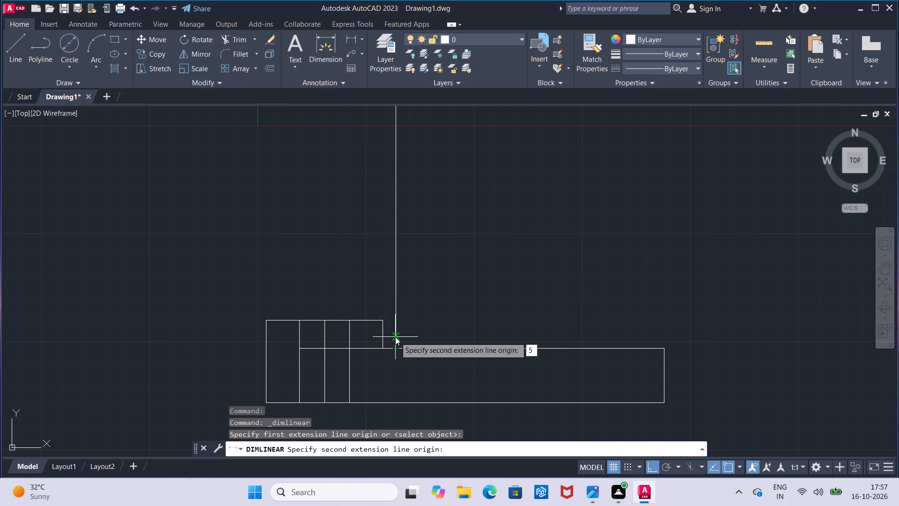
key(Return)
click(370, 342)
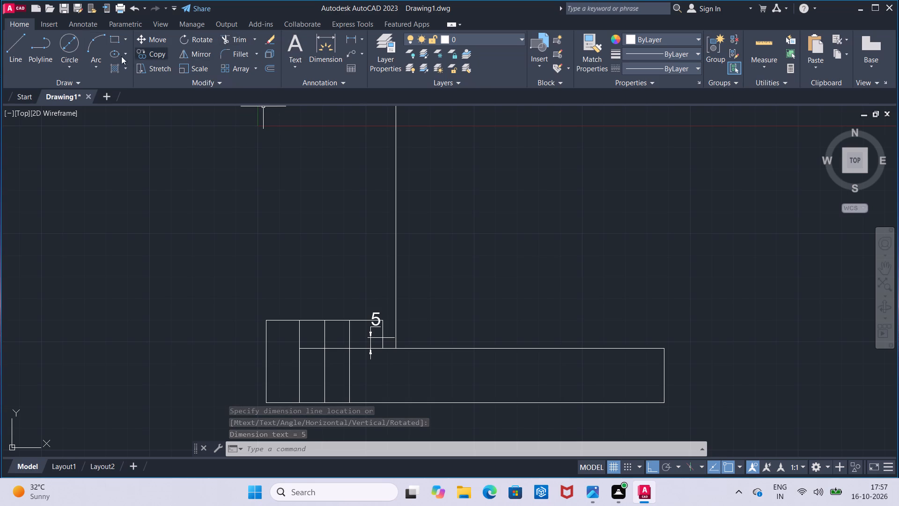
Draw a horizontal line about 13 units long from the top of the 5-unit dimension to the cut-out projection line.
click(7, 59)
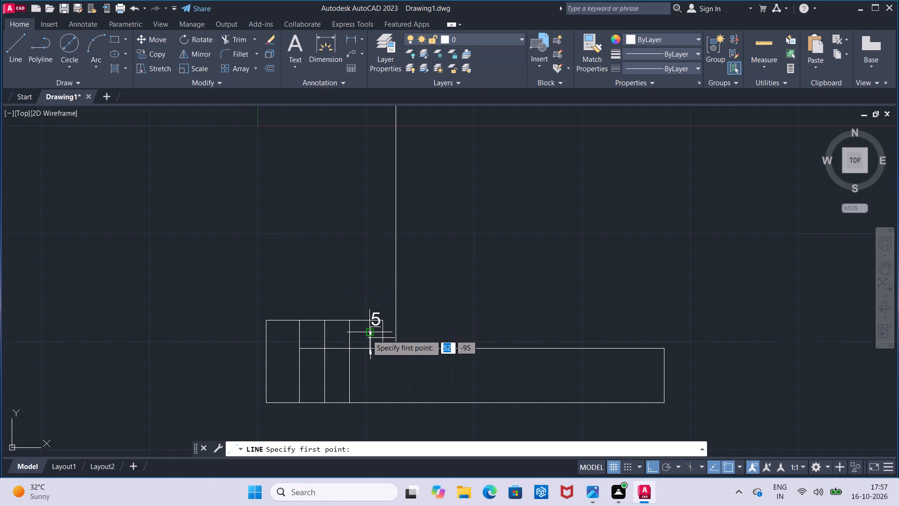
click(367, 339)
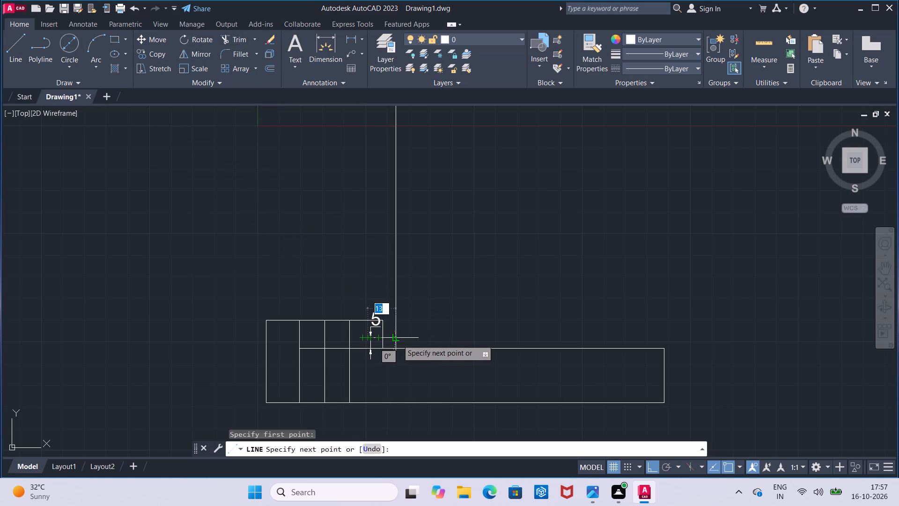
click(398, 340)
key(Escape)
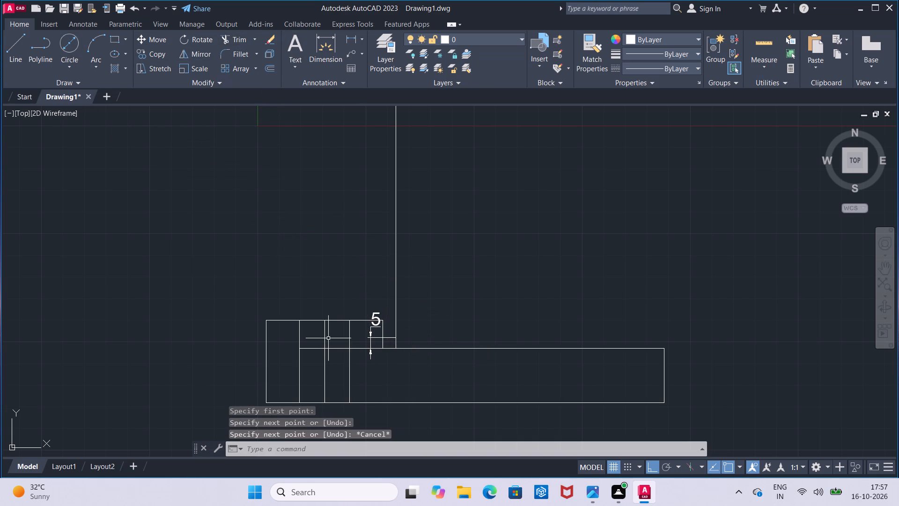
Remove the 5-unit vertical dimension beside the cut-out projection line using Trim.
click(241, 42)
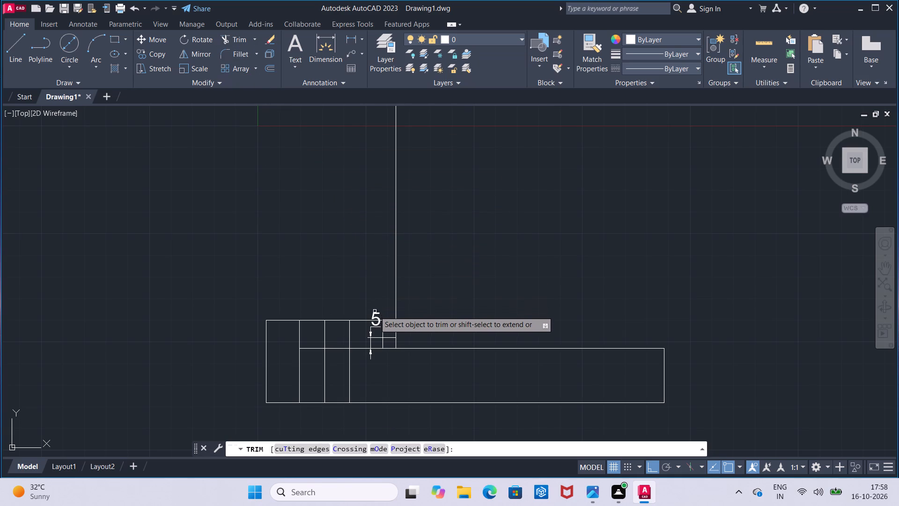
click(375, 313)
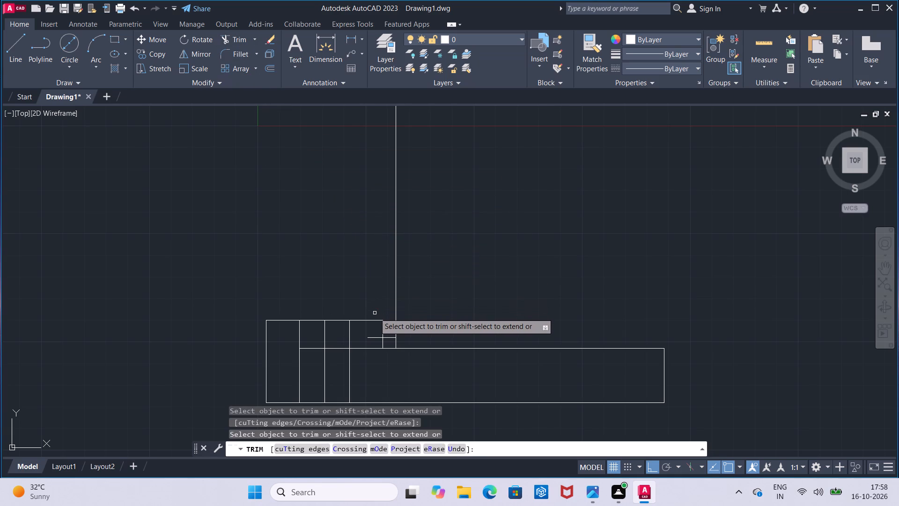
key(Return)
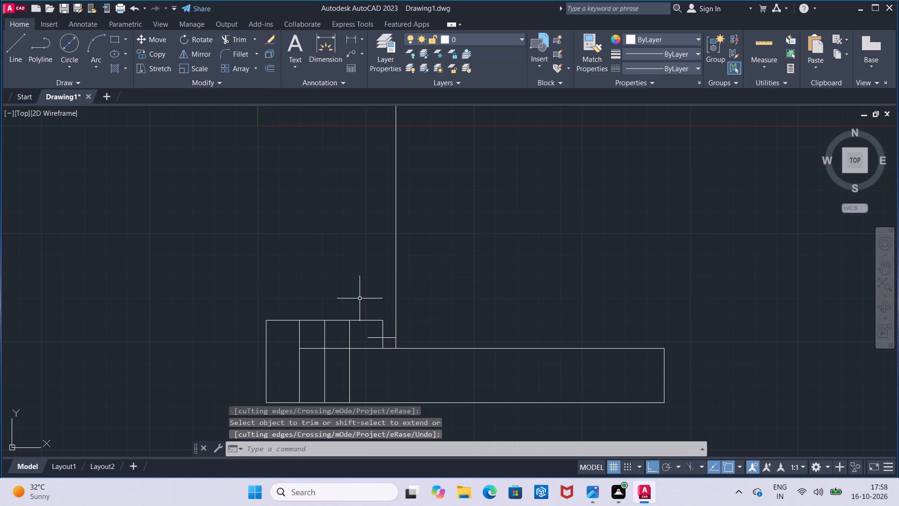
Trim the cut-out projection line's lower end back to the short horizontal line and remove that short line.
click(237, 41)
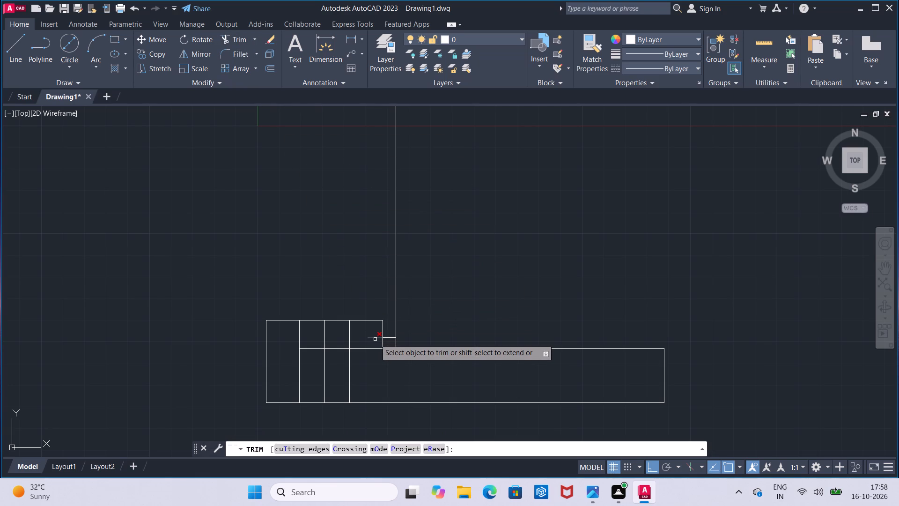
click(375, 339)
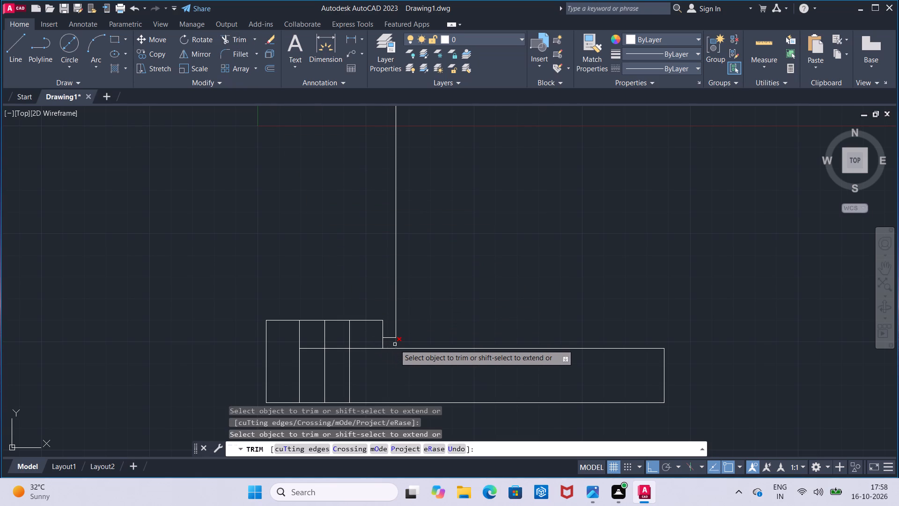
click(395, 344)
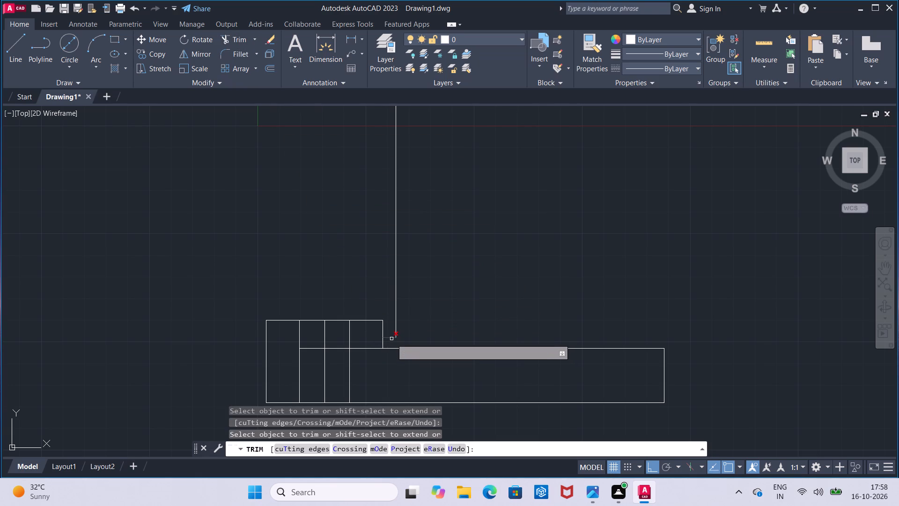
click(391, 339)
key(Escape)
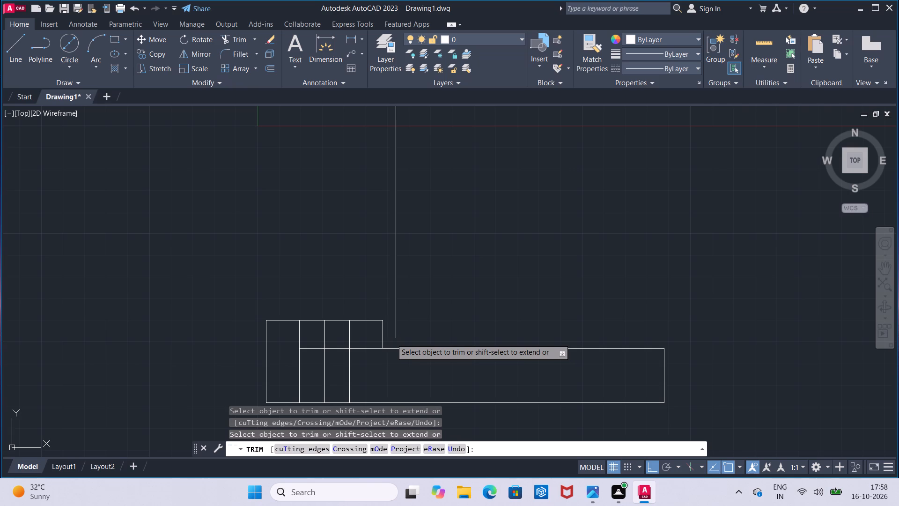
Draw a 67-unit horizontal line to the right from the lower end of the cut-out projection line.
click(18, 69)
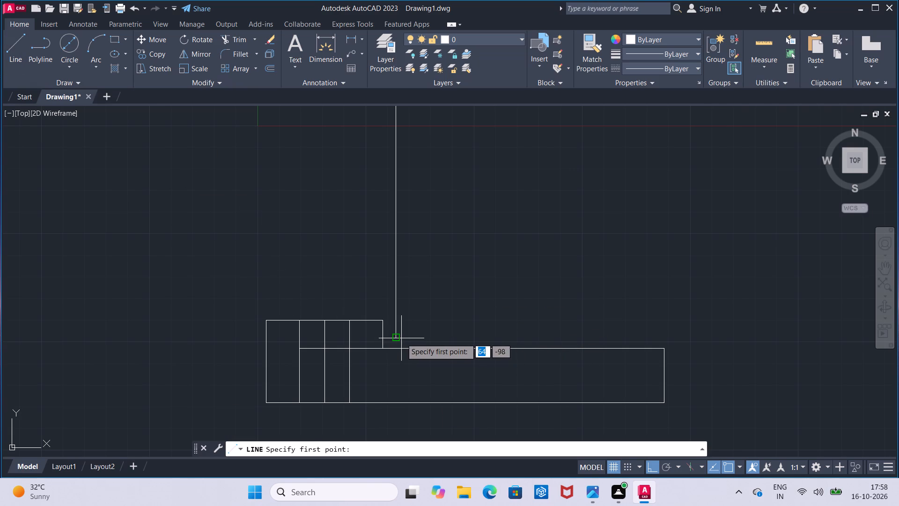
click(401, 338)
text(67)
key(Return)
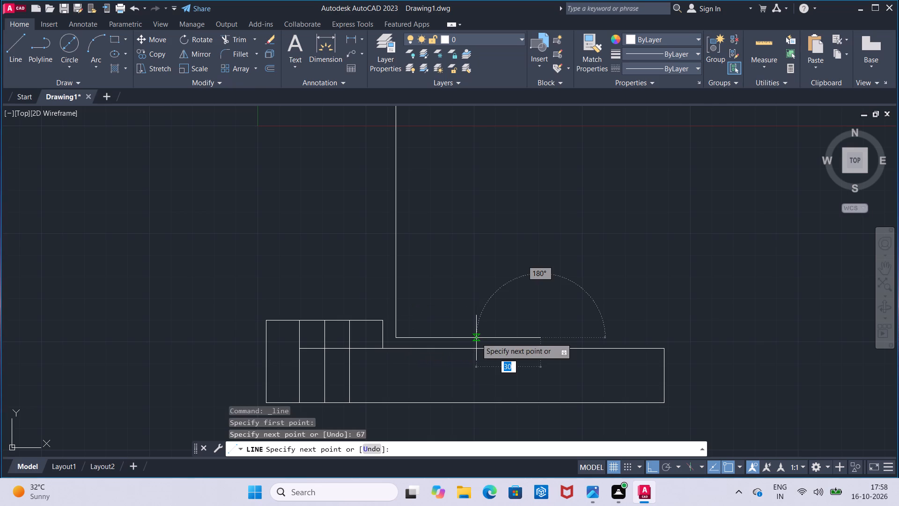
key(Escape)
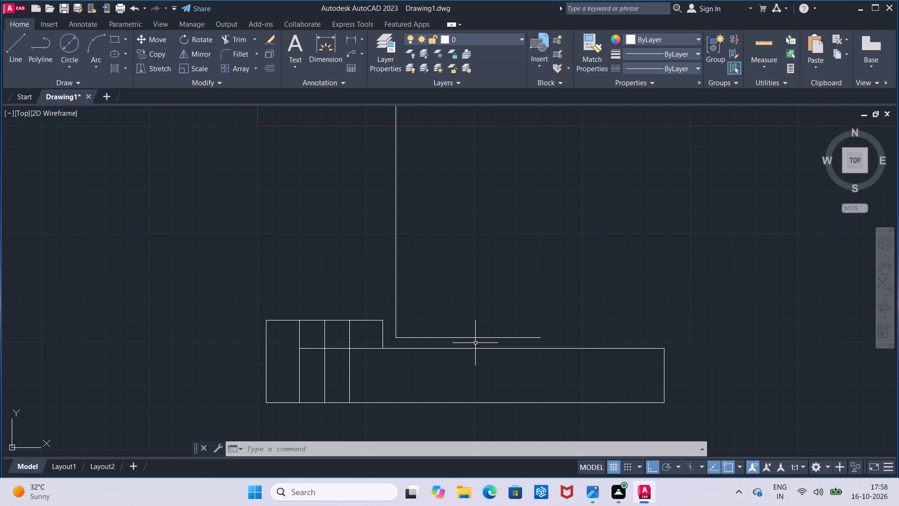
Draw a 50-unit vertical line up from the 67-unit line's right end and a horizontal line back to the projection line.
click(26, 58)
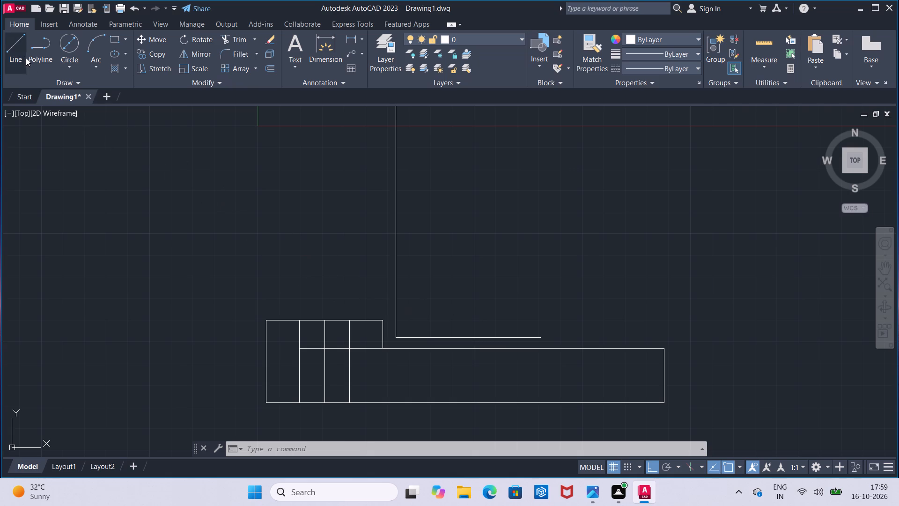
click(538, 335)
text(50)
key(Return)
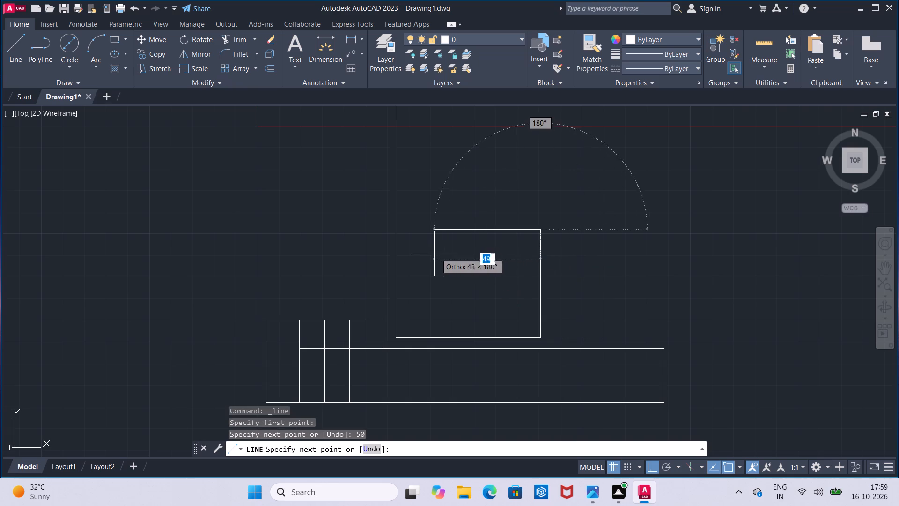
click(393, 231)
key(Escape)
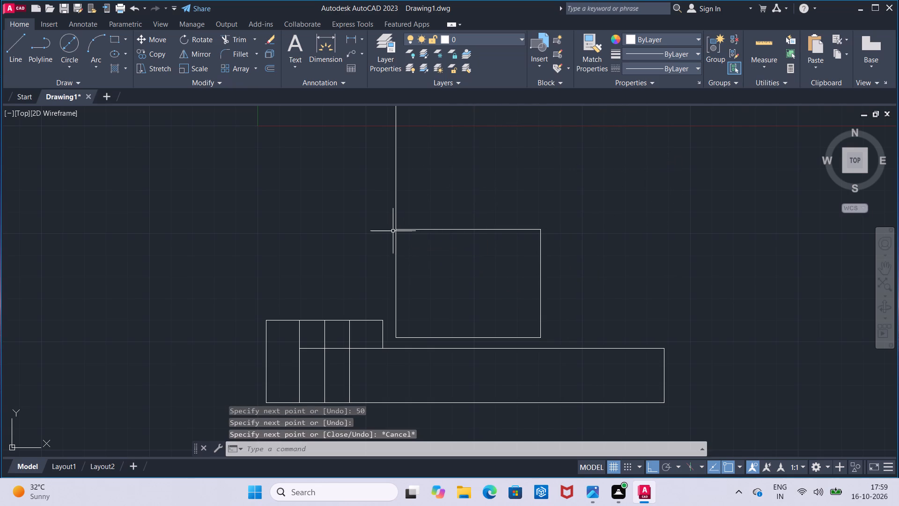
Trim away the cut-out projection line above the 67 by 50 rectangle, including its part inside the upper profile.
scroll(402, 209, down, 1)
middle_drag(402, 209, 428, 312)
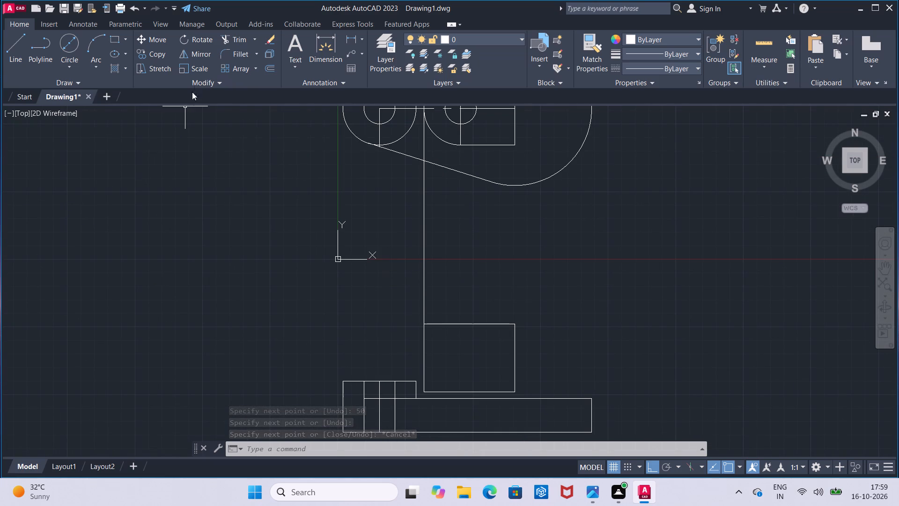
click(226, 41)
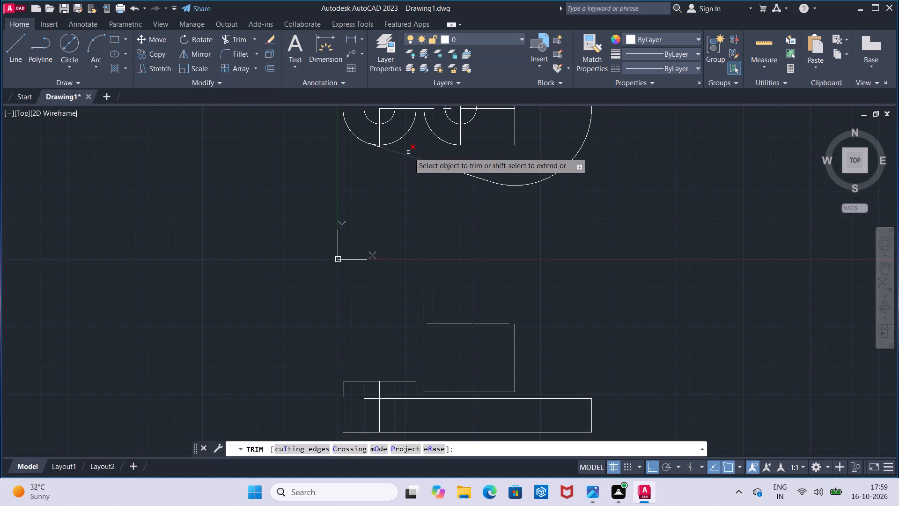
click(423, 147)
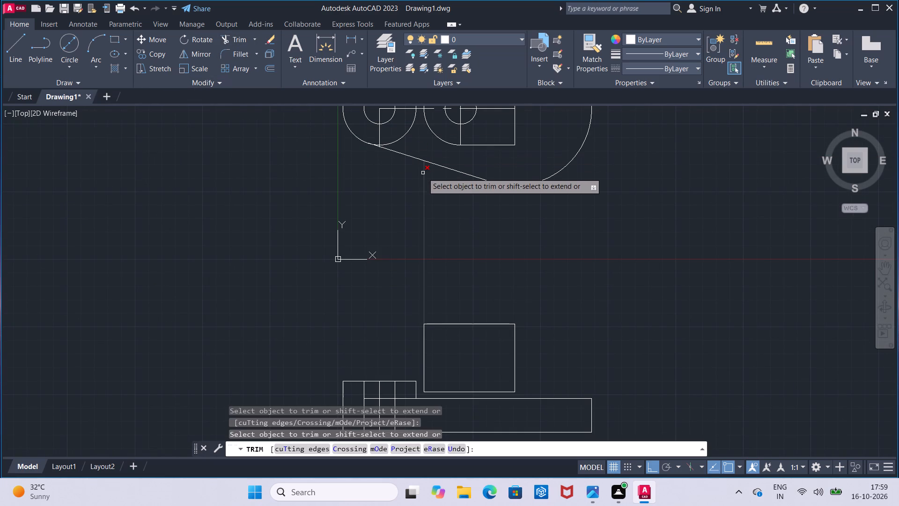
click(423, 173)
key(Escape)
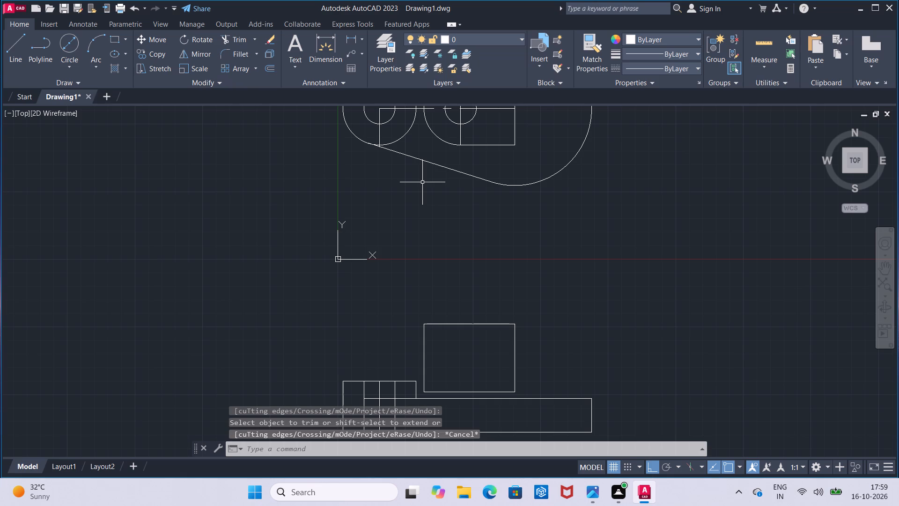
Measure the vertical gap from the rectangle's lower right corner to the 130-unit line with a linear dimension.
middle_drag(420, 170, 369, 217)
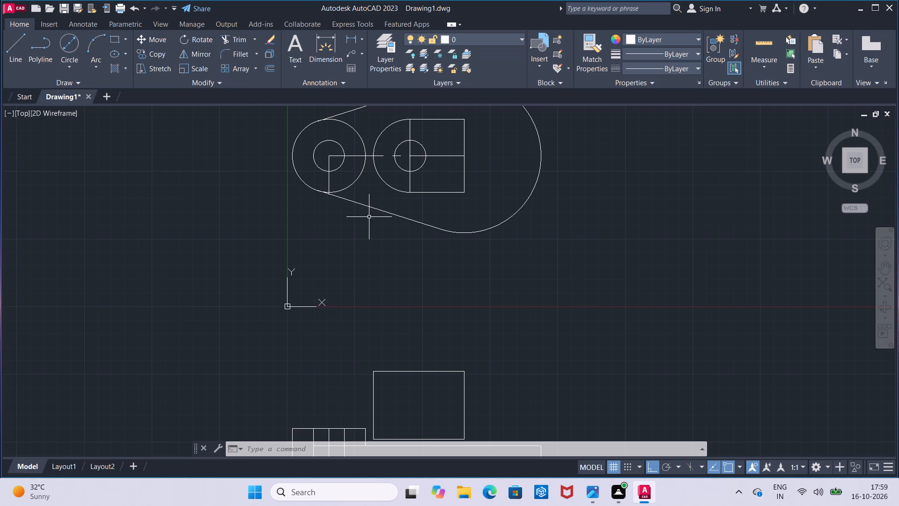
middle_drag(563, 280, 530, 233)
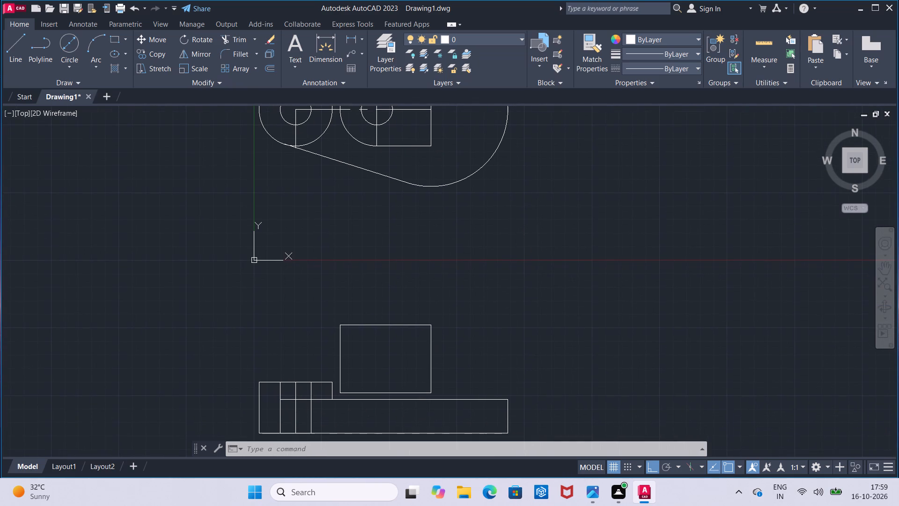
click(350, 40)
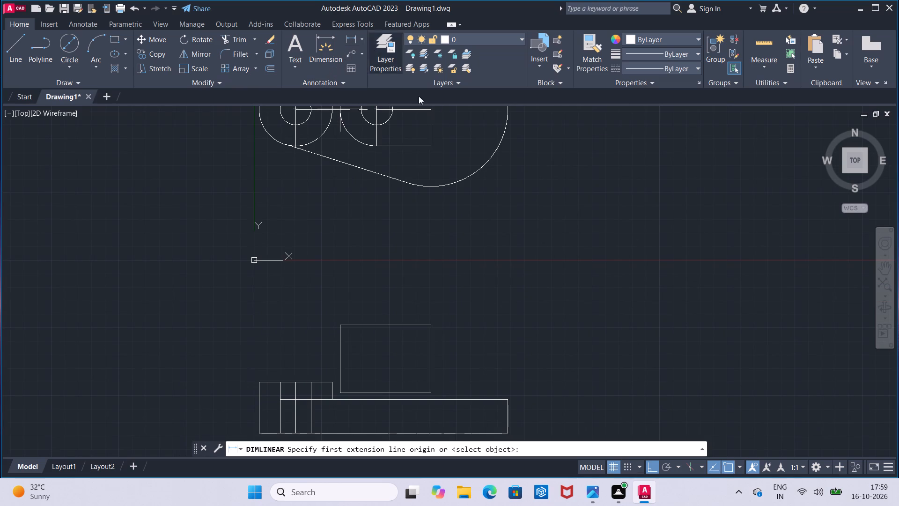
click(432, 393)
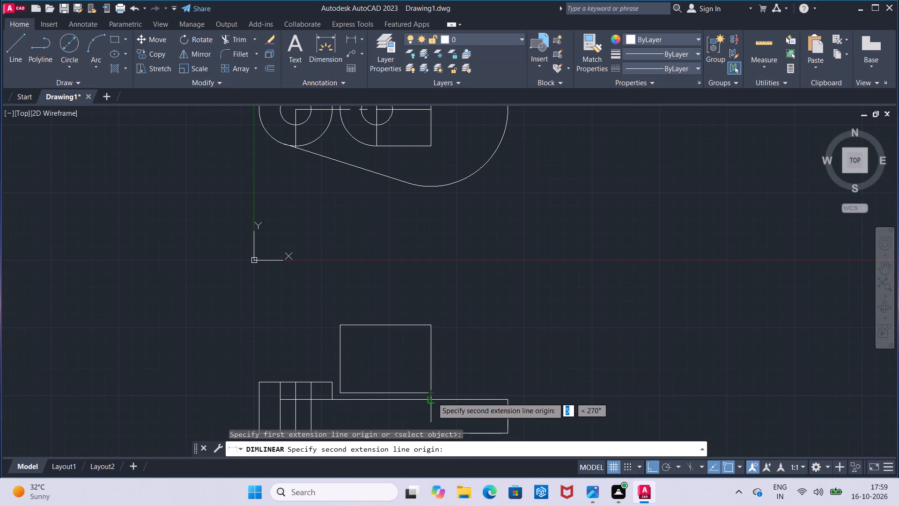
click(432, 397)
key(Escape)
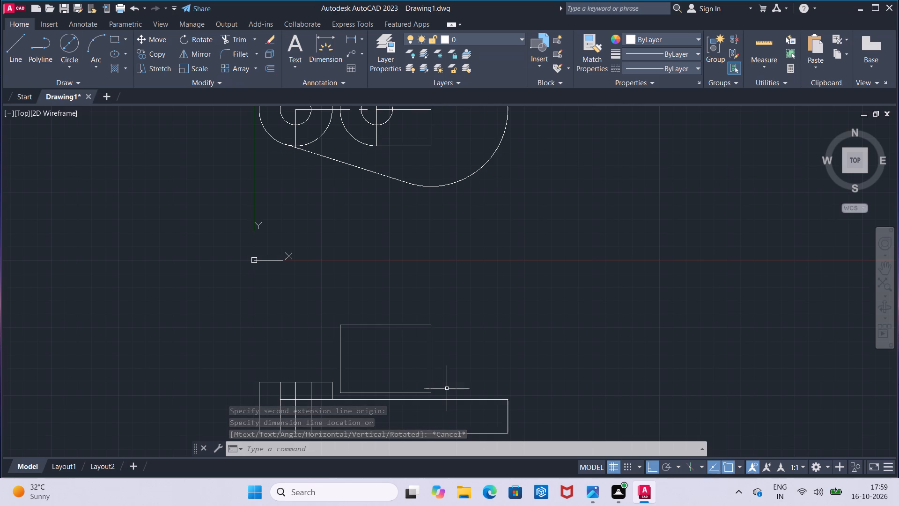
Check a 40-unit horizontal linear dimension from the cut-out arc's lower end along the cut-out's bottom edge.
middle_drag(412, 299, 412, 300)
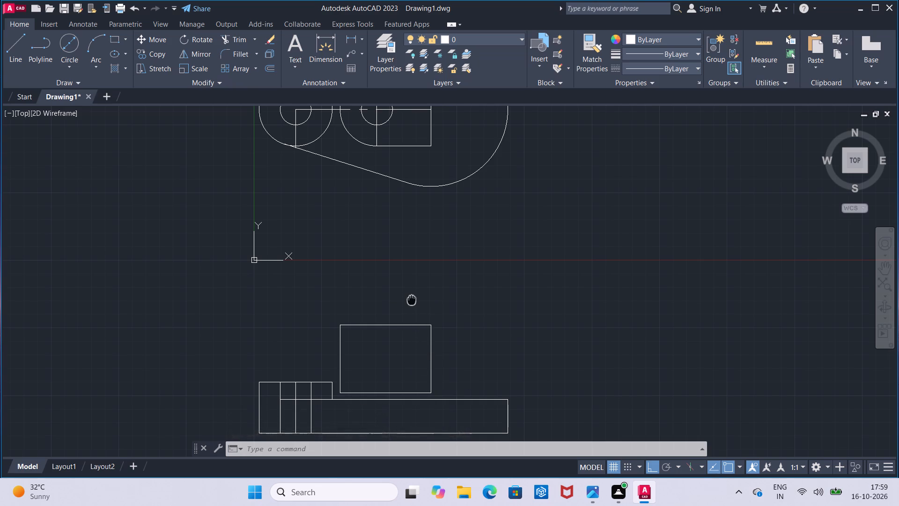
middle_drag(412, 300, 411, 329)
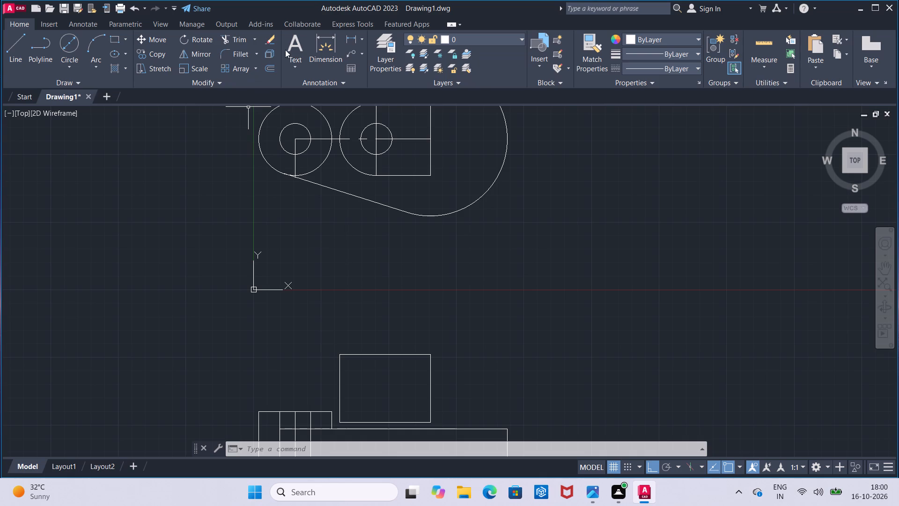
click(347, 37)
drag(376, 175, 387, 177)
key(4)
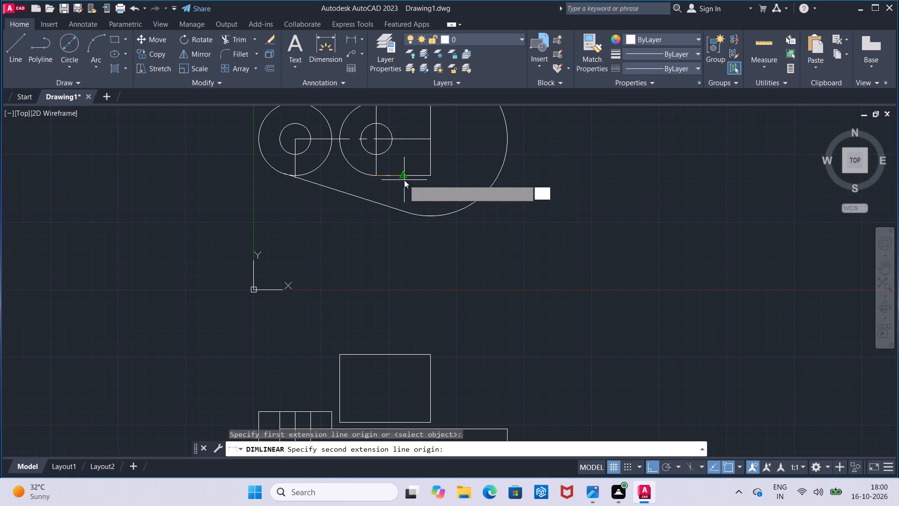
key(0)
key(Return)
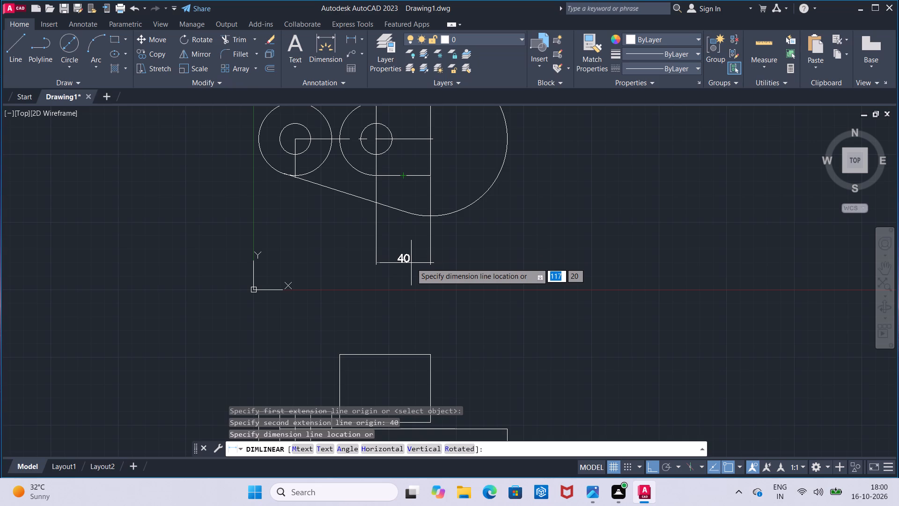
key(Escape)
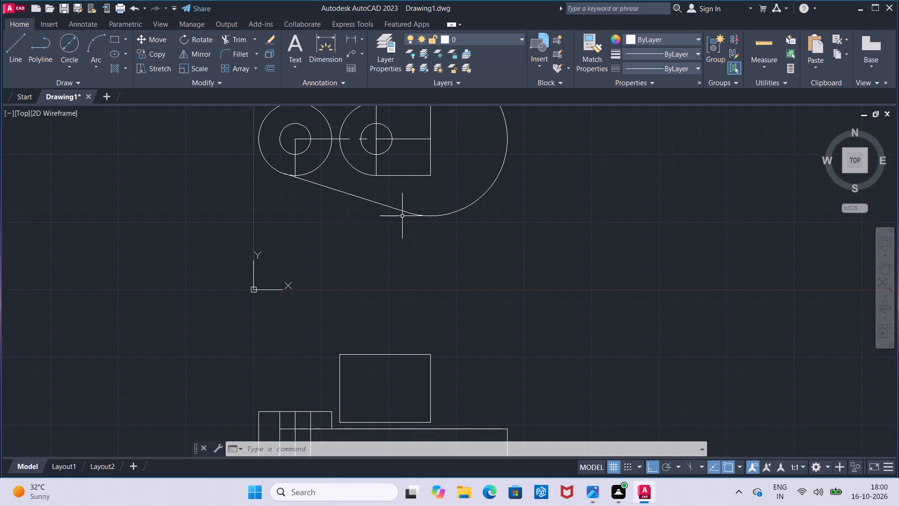
Trim away the right vertical edge of the 67 by 50 rectangle in the lower view.
scroll(401, 215, down, 1)
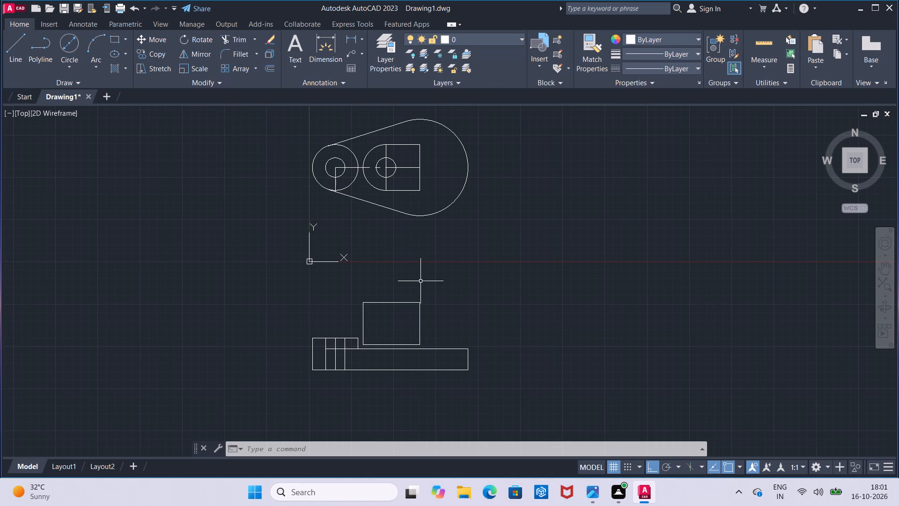
middle_drag(420, 282, 408, 250)
scroll(414, 269, up, 1)
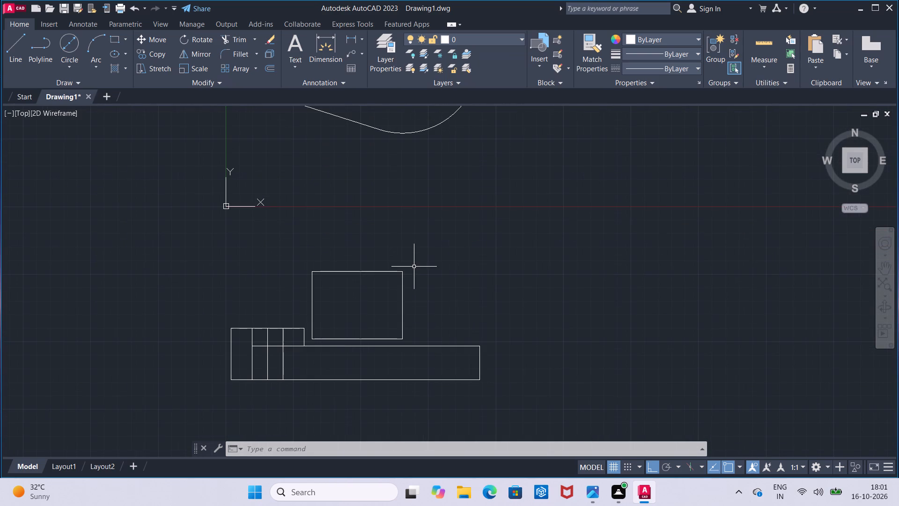
scroll(414, 266, up, 1)
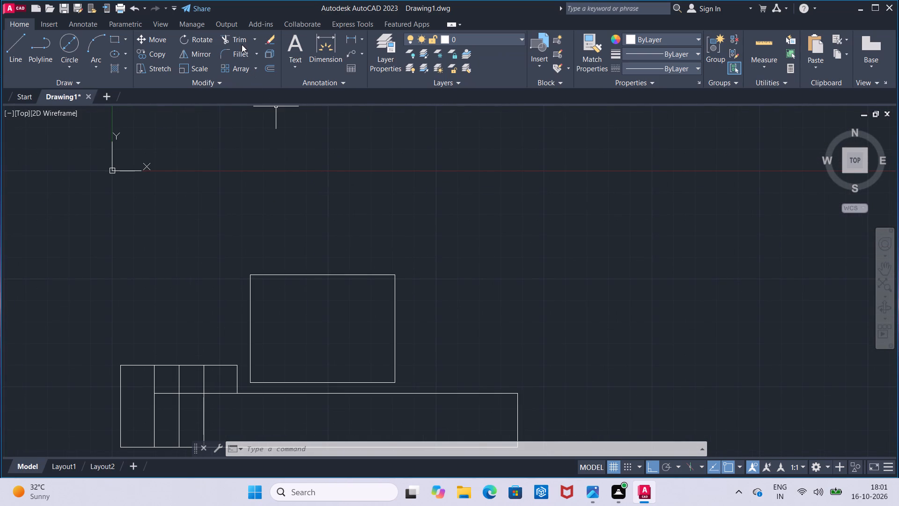
click(241, 41)
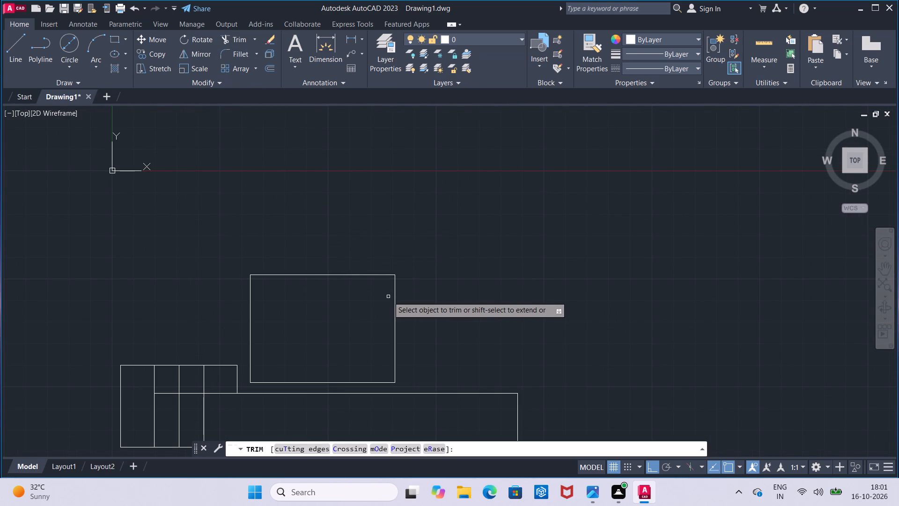
click(394, 293)
key(Escape)
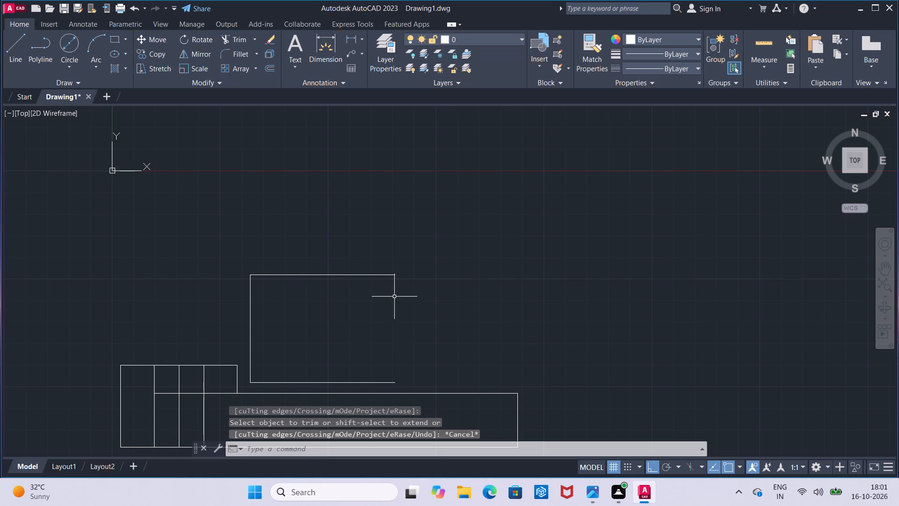
Draw a 33-unit vertical line upward from the rectangle's lower right corner in the lower view using the CENTER linetype.
click(631, 74)
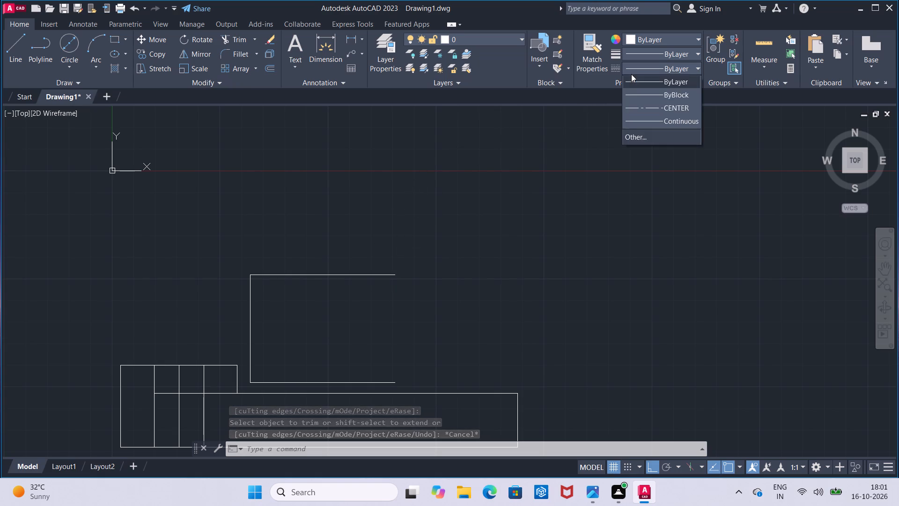
click(636, 111)
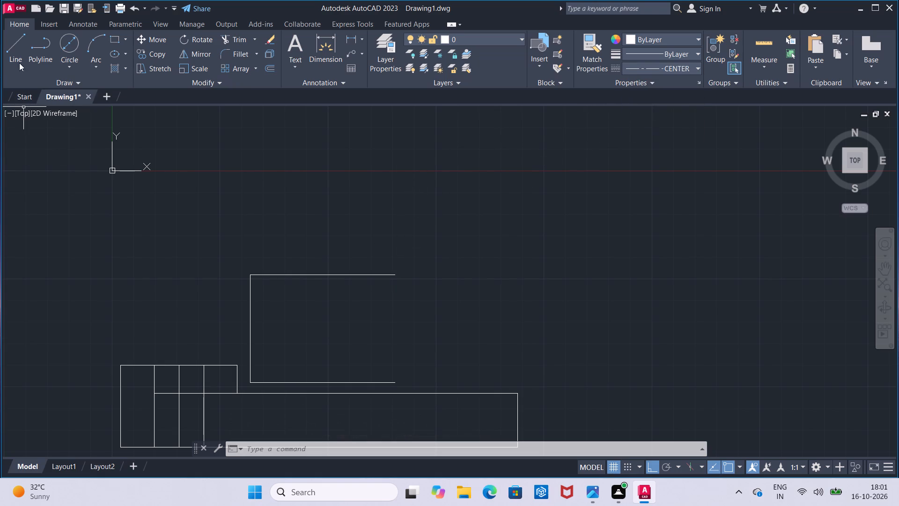
click(19, 57)
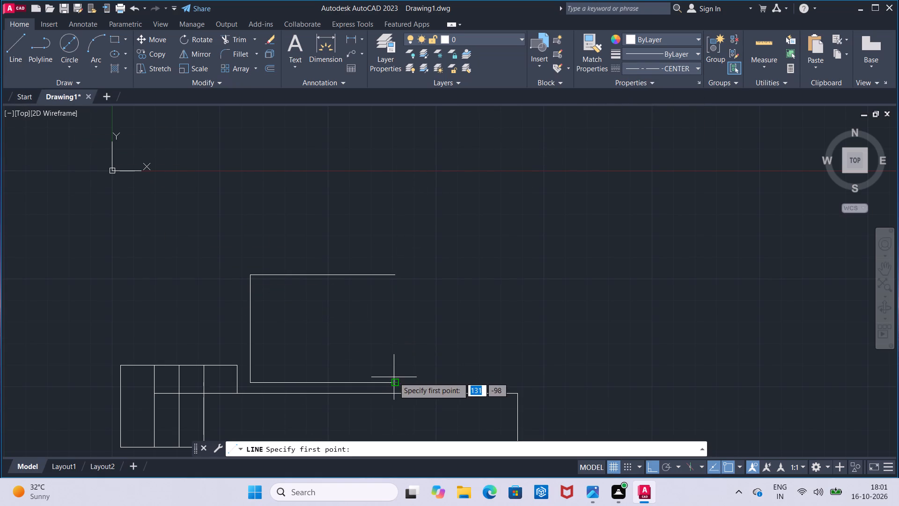
click(394, 377)
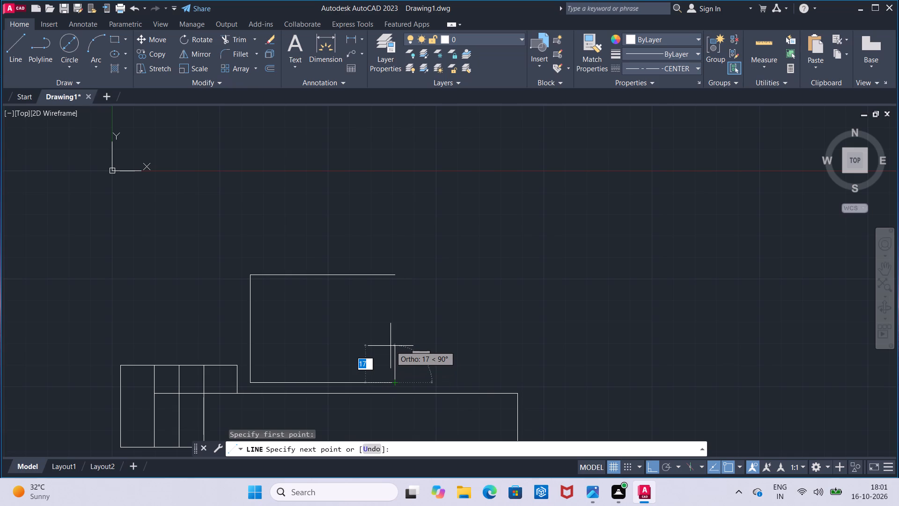
text(33)
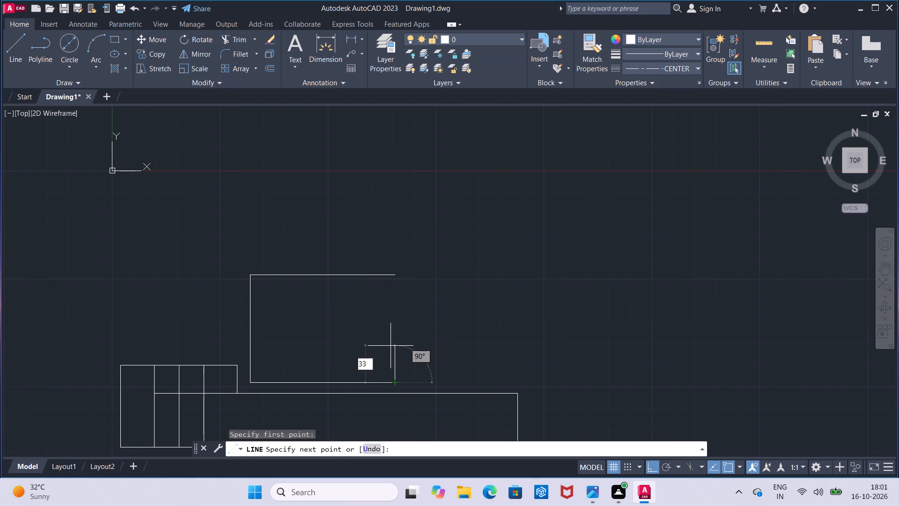
key(Return)
key(Escape)
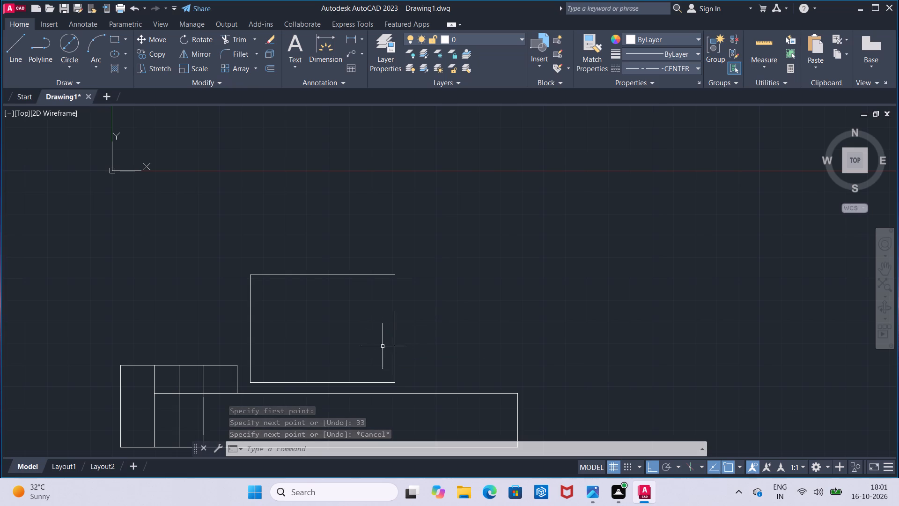
Restore the ByLayer linetype and draw a circle of radius 10 centred on the upper end of the 33-unit line.
click(632, 68)
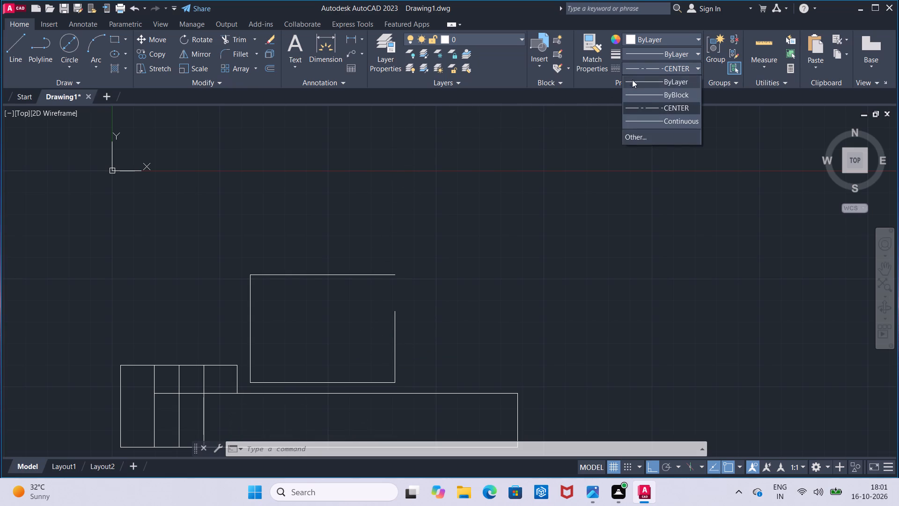
click(636, 88)
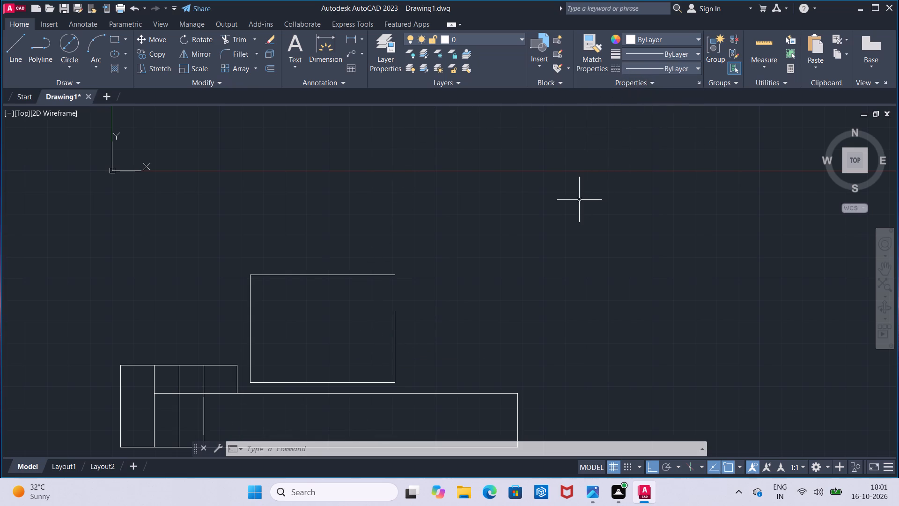
click(77, 67)
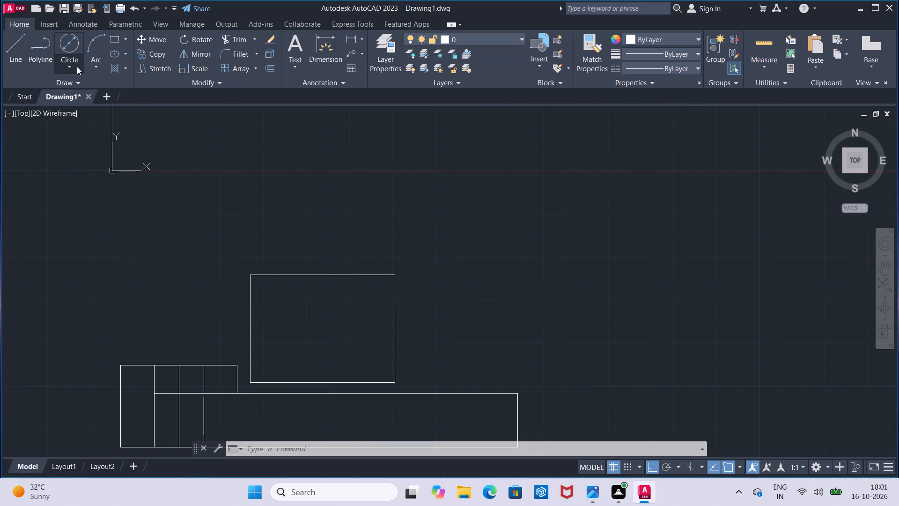
click(82, 85)
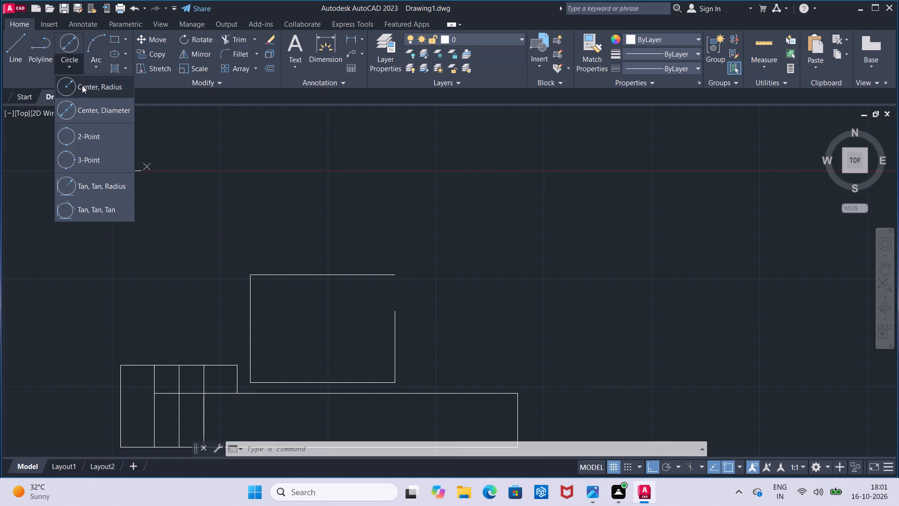
click(393, 310)
key(1)
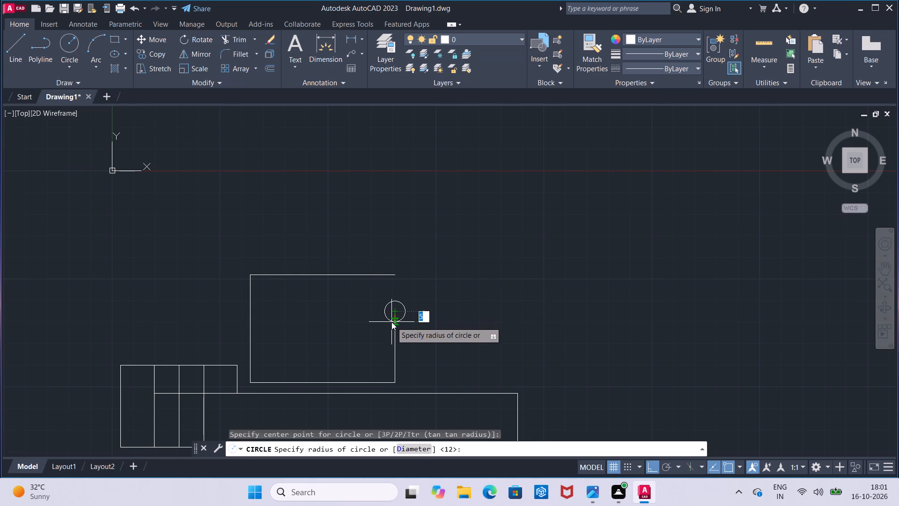
key(0)
key(Return)
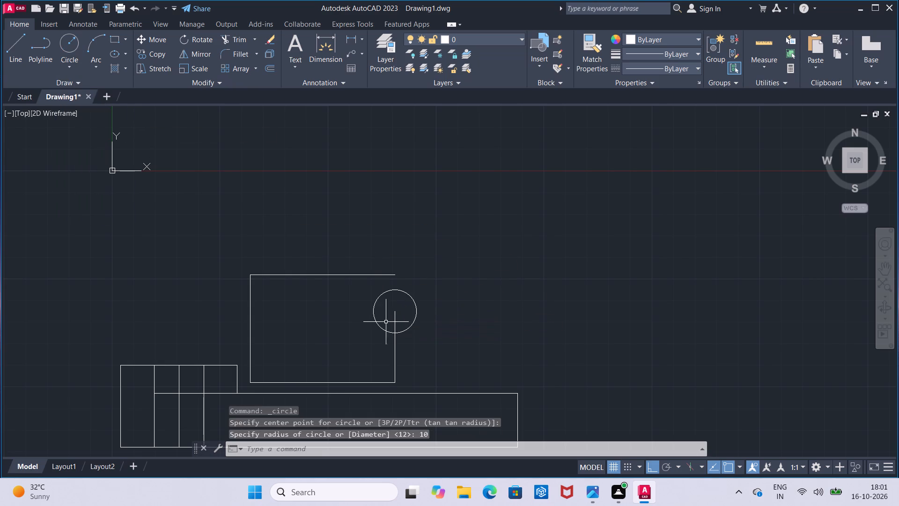
Draw a 12-diameter circle concentric with the radius 10 circle.
click(74, 66)
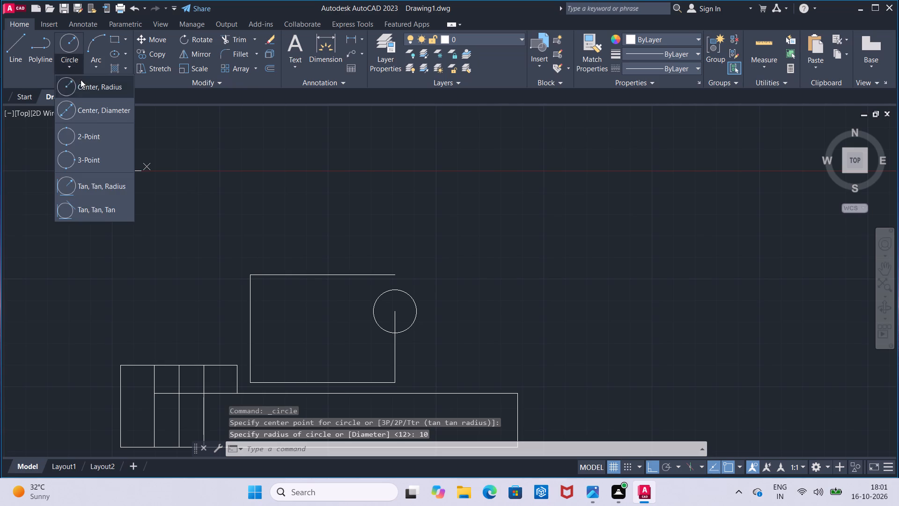
click(95, 113)
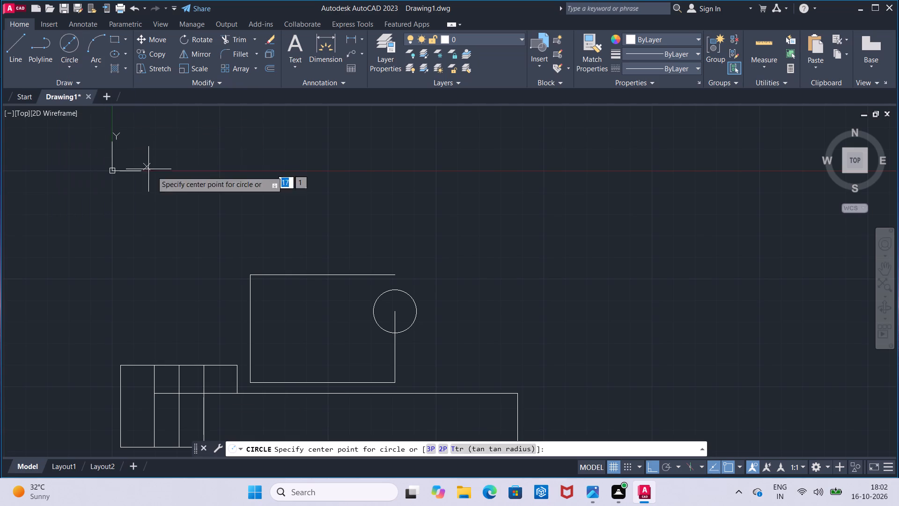
click(392, 313)
text(12)
key(Return)
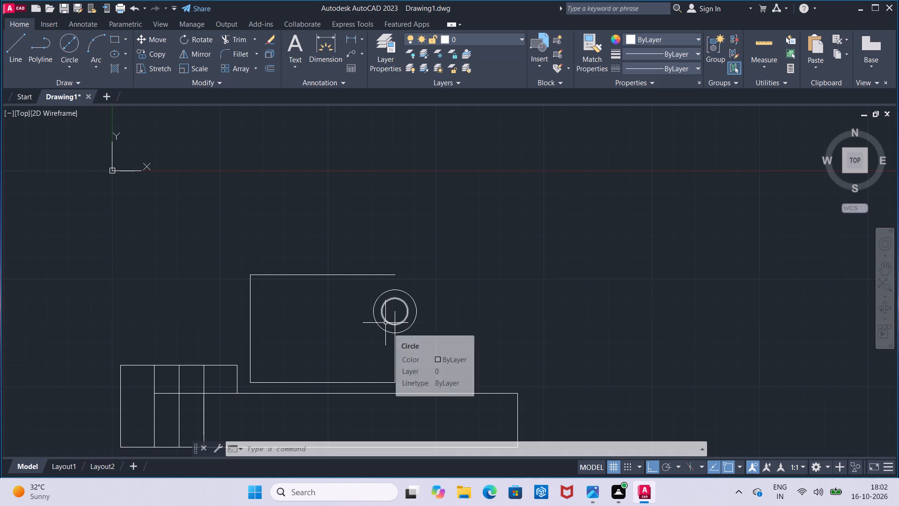
Project a vertical line from the outer circle's left quadrant up to the bottom edge of the cut-out in the upper profile.
scroll(376, 277, up, 1)
scroll(376, 277, down, 1)
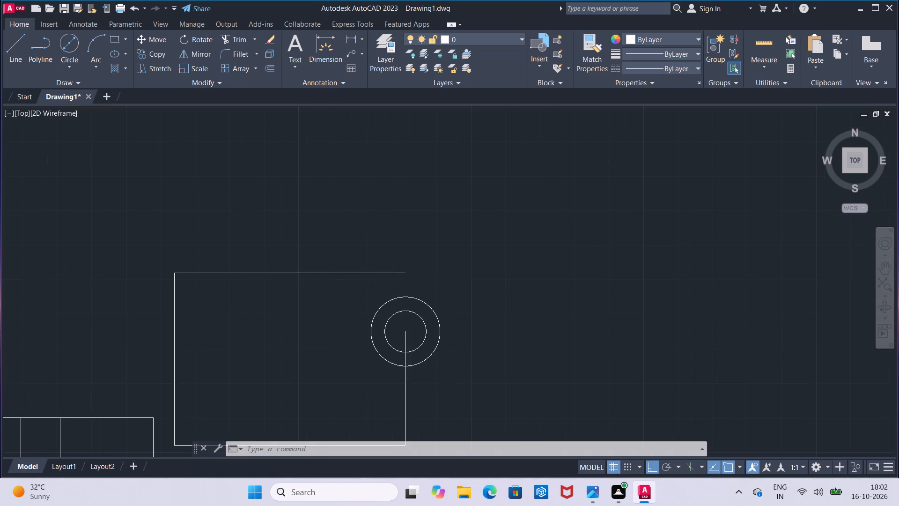
middle_drag(376, 277, 377, 369)
scroll(376, 341, down, 1)
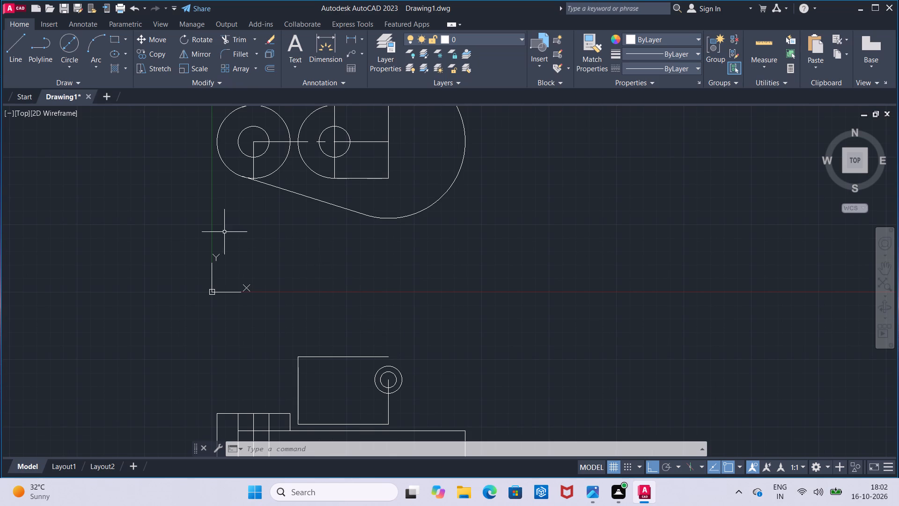
click(20, 63)
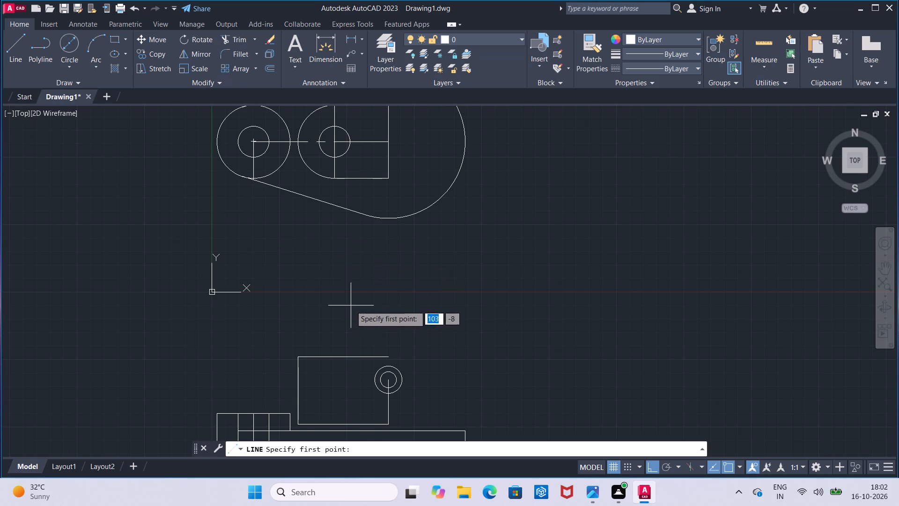
click(375, 379)
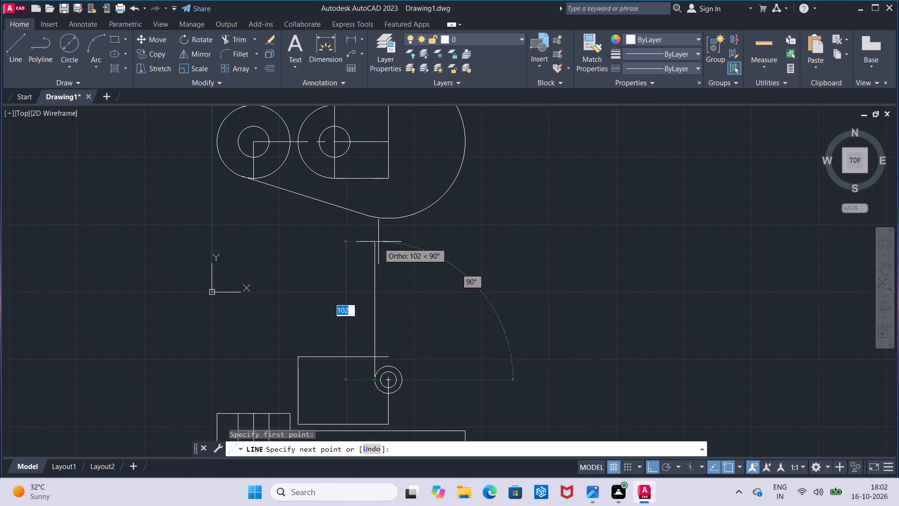
click(371, 179)
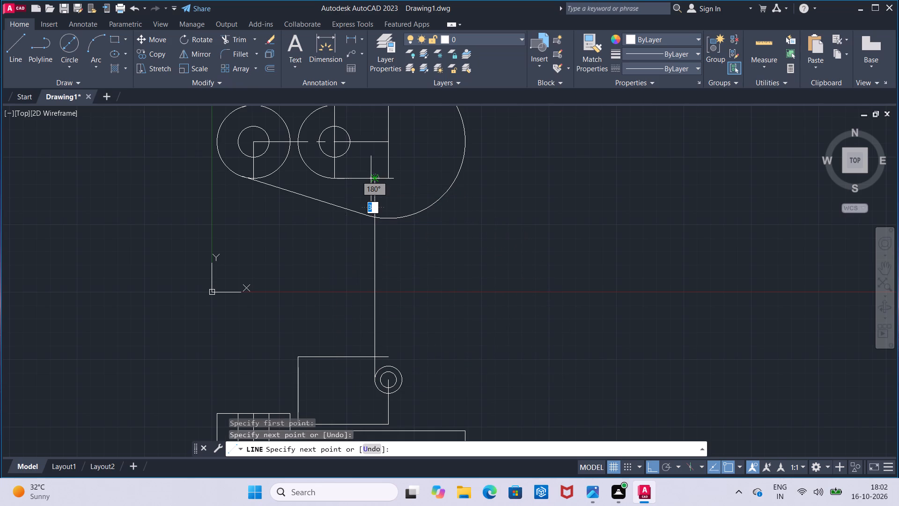
key(Escape)
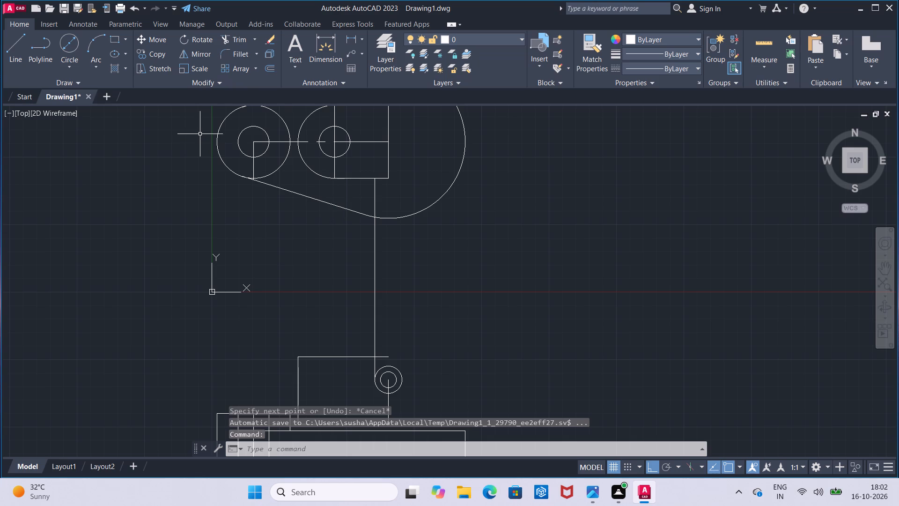
Project a vertical line about 149 units long from the circles' centre up to the cut-out's lower right corner.
click(23, 56)
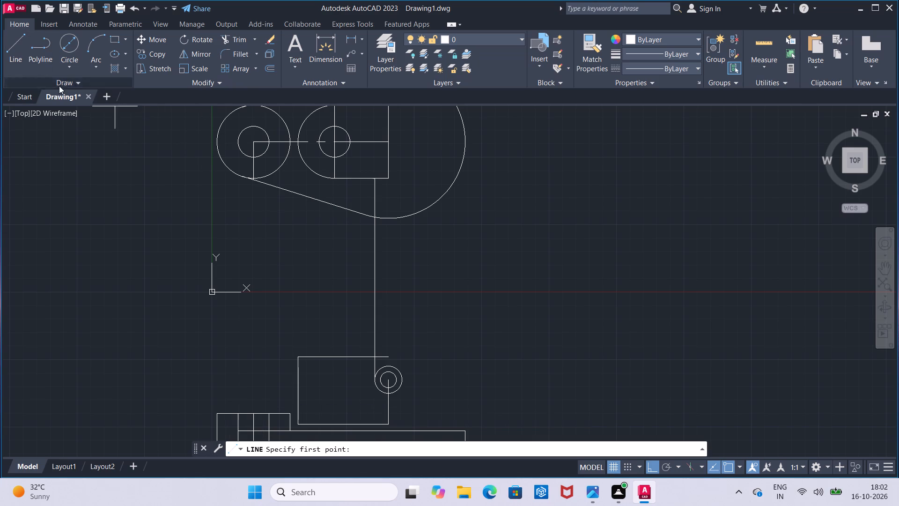
click(386, 377)
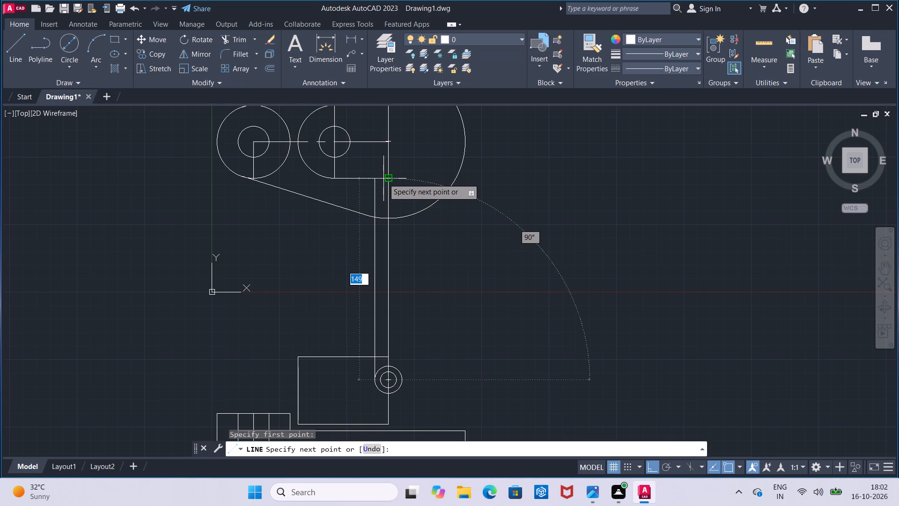
click(383, 179)
key(Escape)
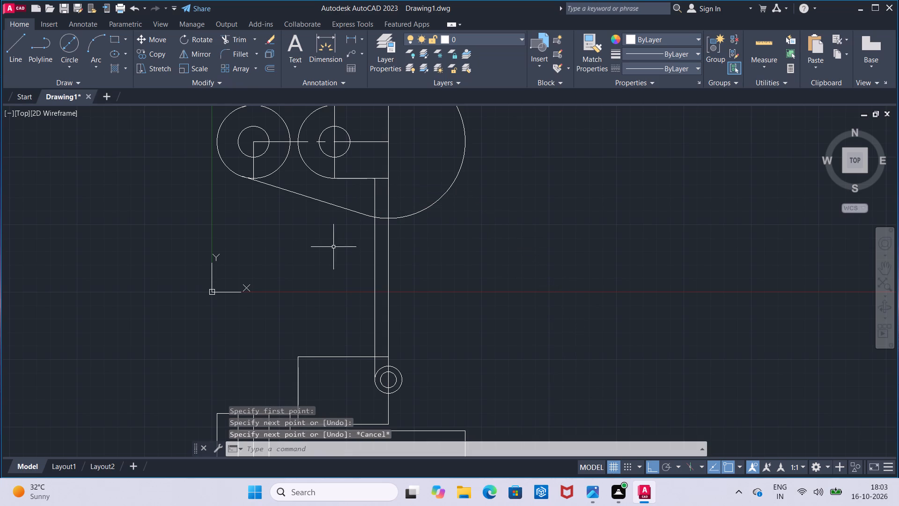
Project a vertical line from the inner circle's right quadrant up to the level of the cut-out's bottom edge.
click(18, 65)
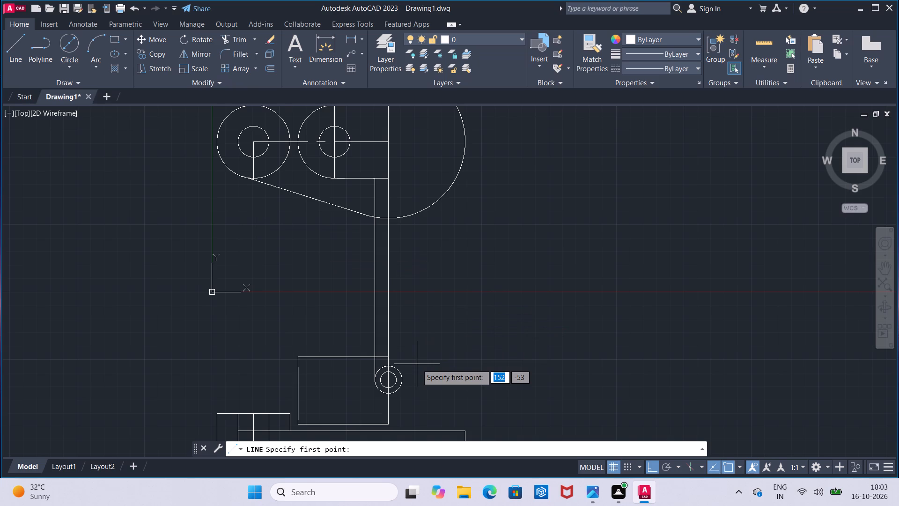
click(396, 377)
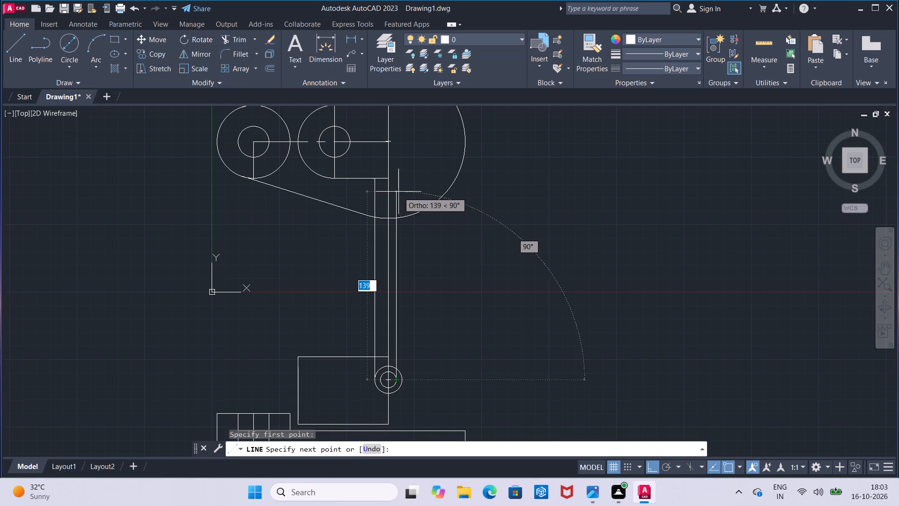
click(398, 178)
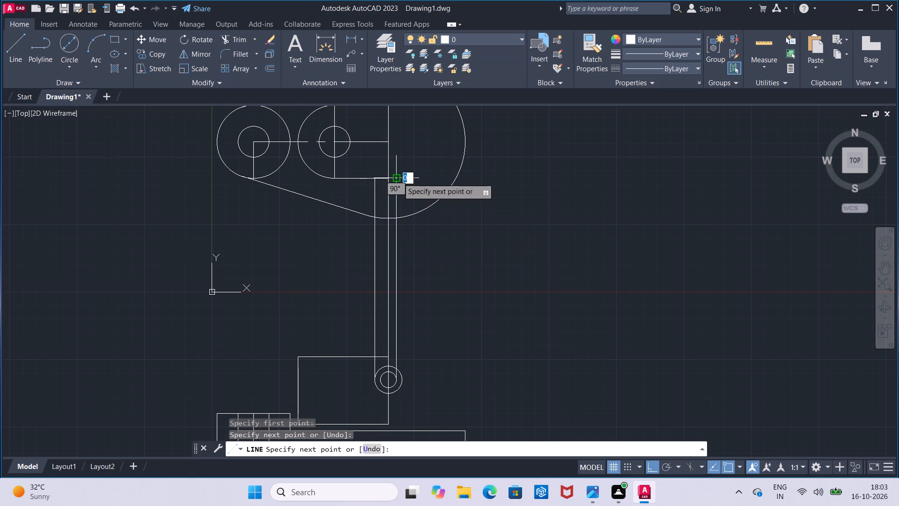
key(Escape)
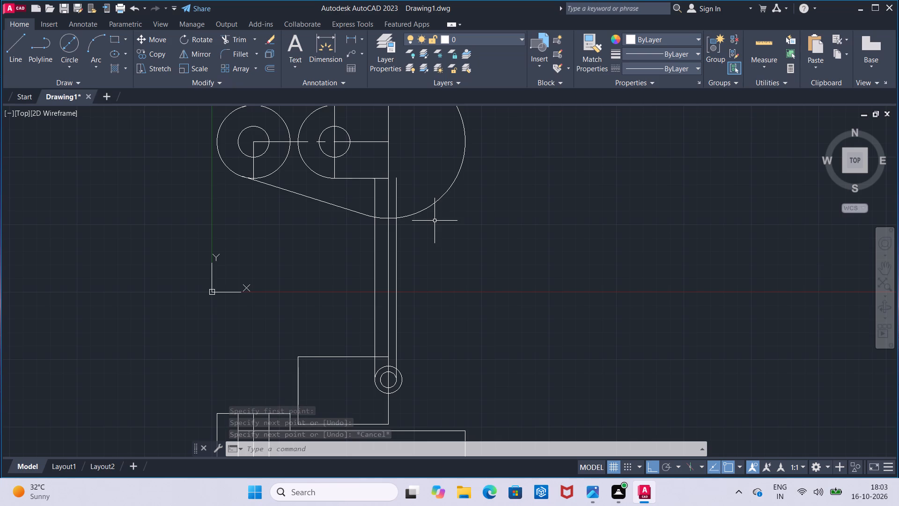
Extend the cut-out's bottom edge to the projection line from the inner circle's right quadrant.
click(255, 56)
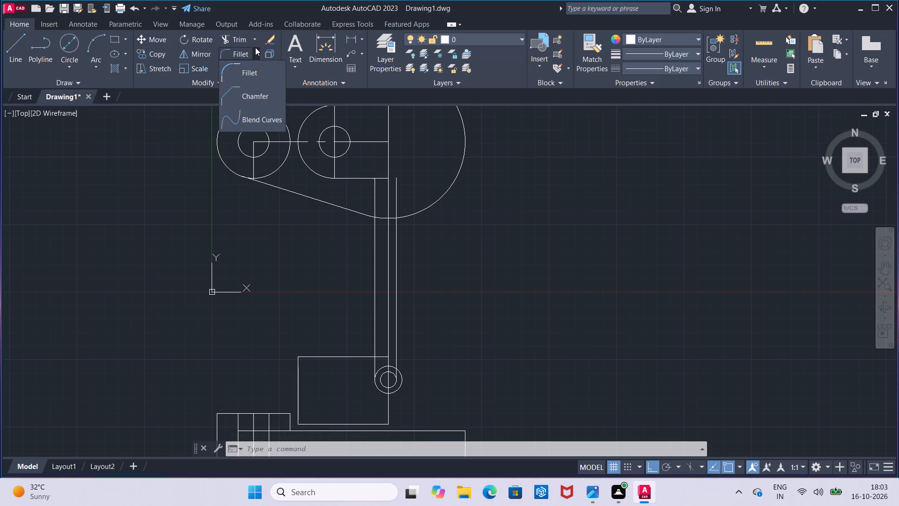
click(254, 40)
click(249, 74)
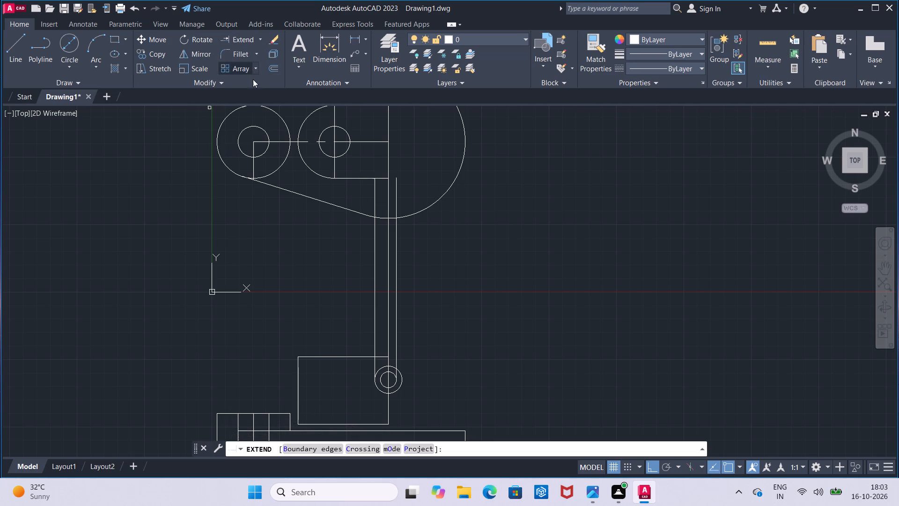
click(380, 177)
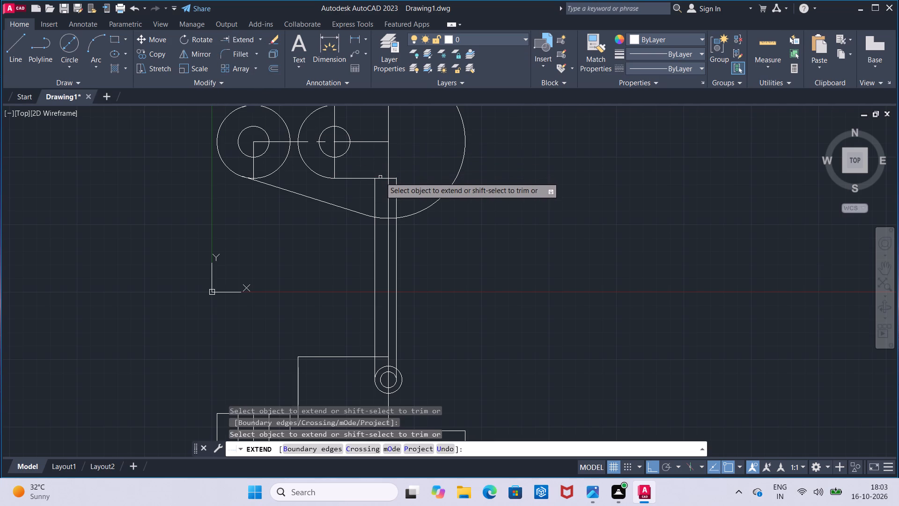
scroll(380, 177, down, 1)
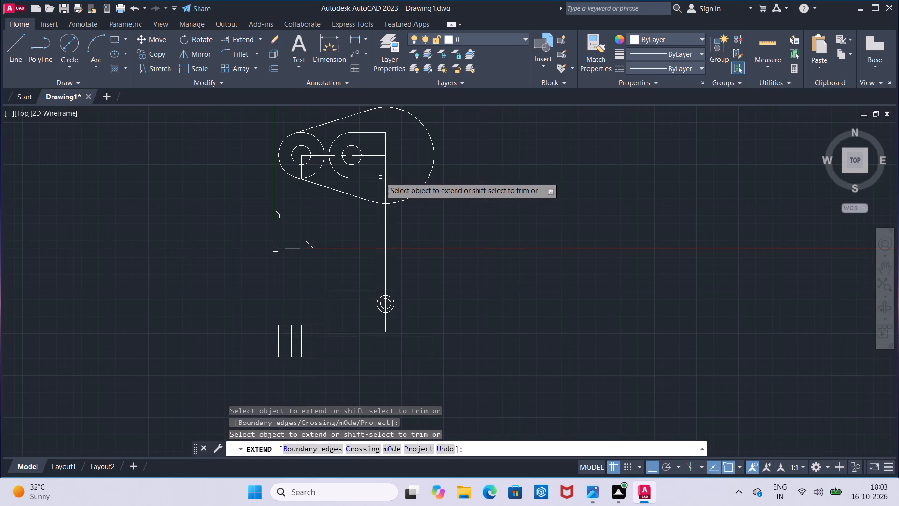
scroll(380, 177, up, 1)
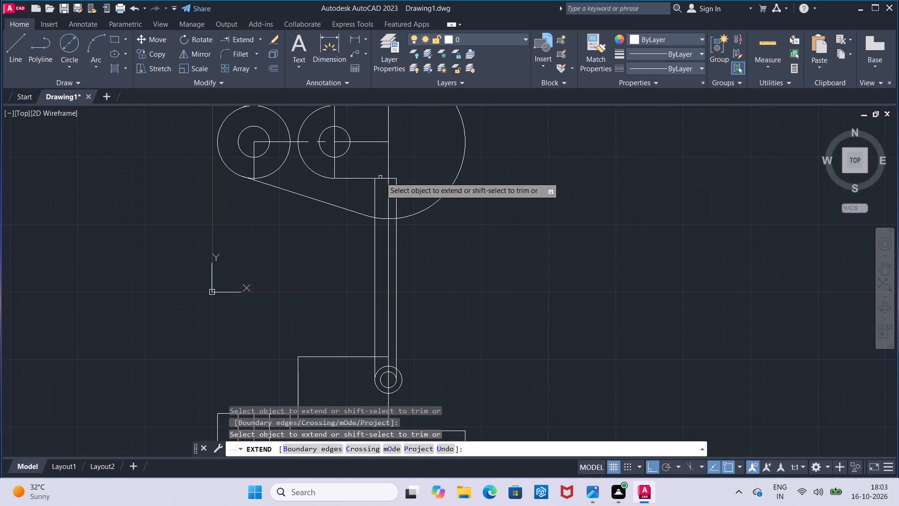
key(Escape)
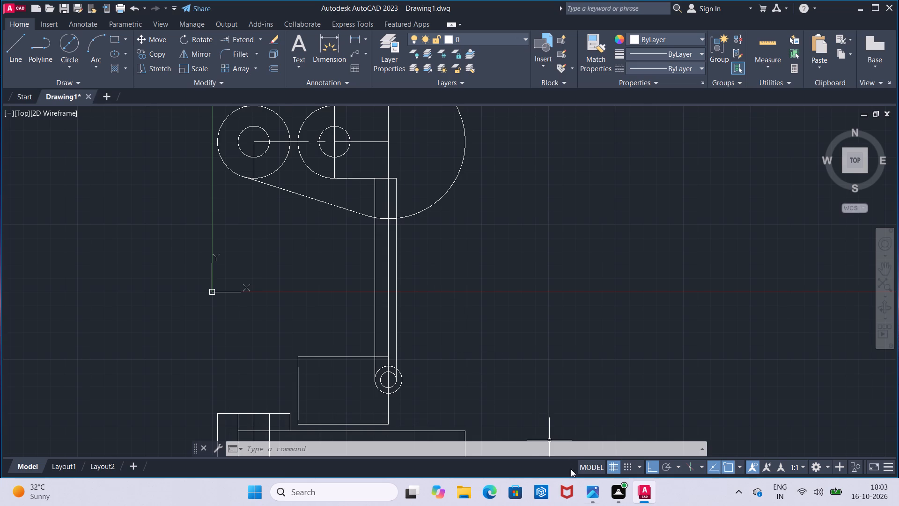
Switch to the photo viewer showing the reference drawing of the part.
click(581, 435)
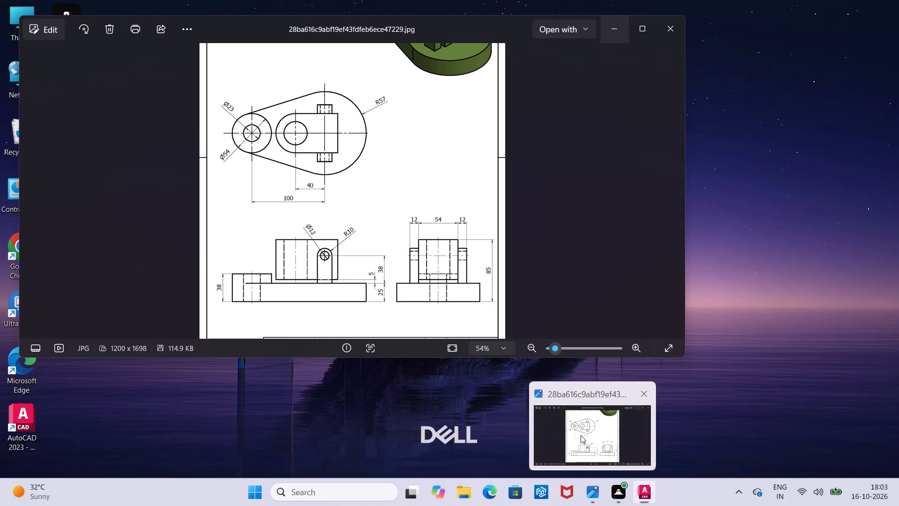
Examine the top, front and side views in the reference drawing, and return to AutoCAD.
middle_drag(405, 244, 400, 319)
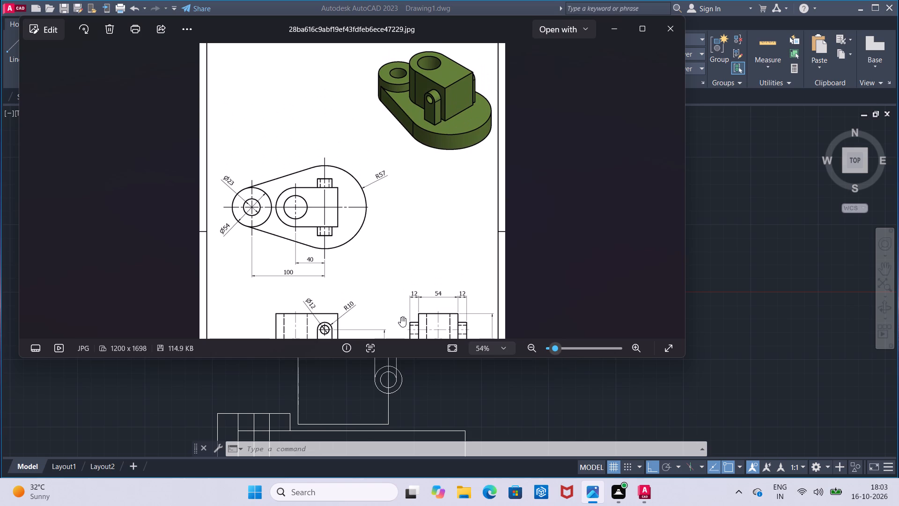
scroll(401, 317, down, 1)
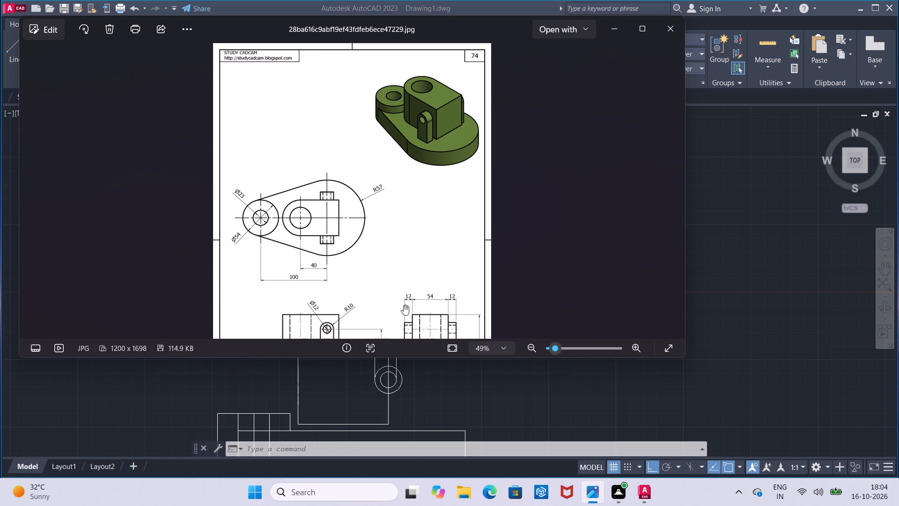
middle_drag(404, 305, 405, 253)
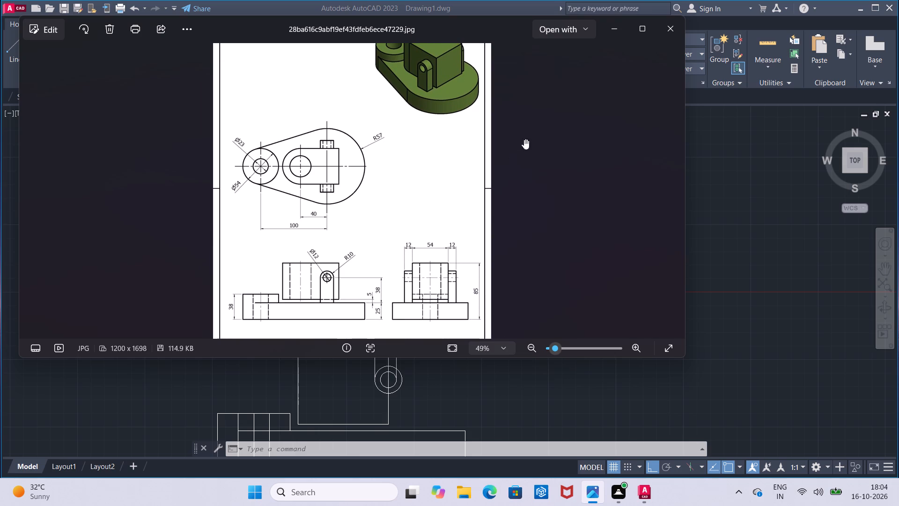
click(614, 23)
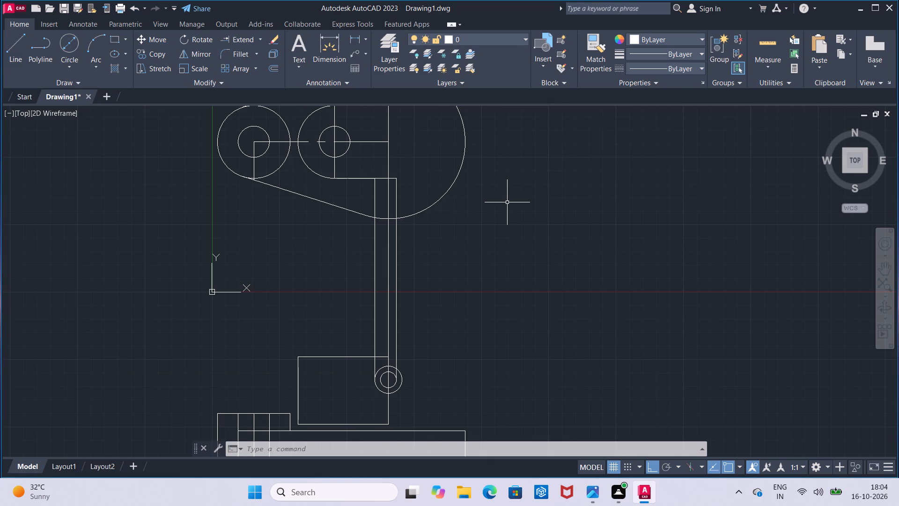
Measure the vertical distance across the large rounded end of the top view with a temporary linear dimension.
middle_drag(509, 200, 503, 219)
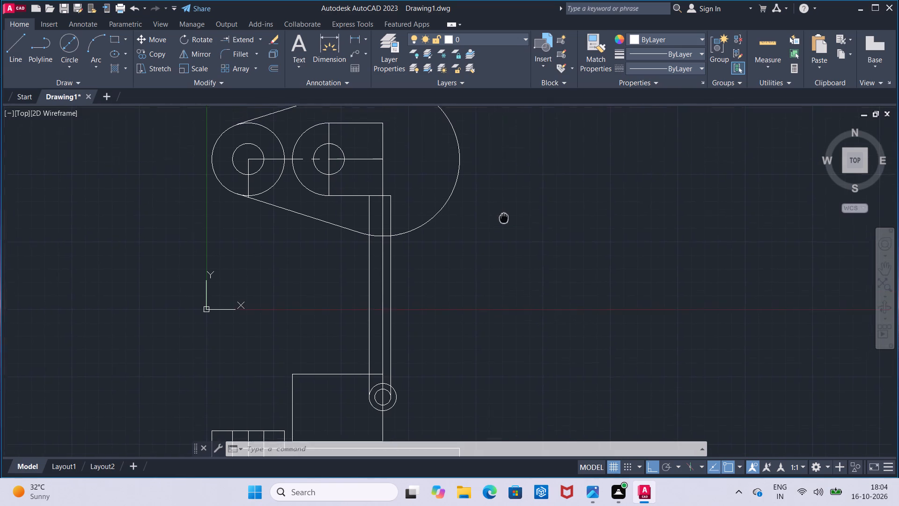
middle_drag(503, 219, 499, 278)
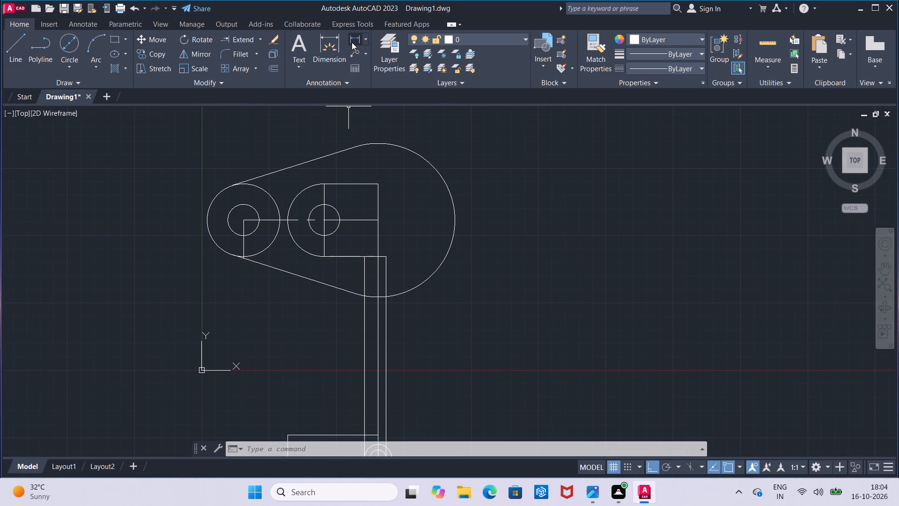
click(353, 39)
click(379, 146)
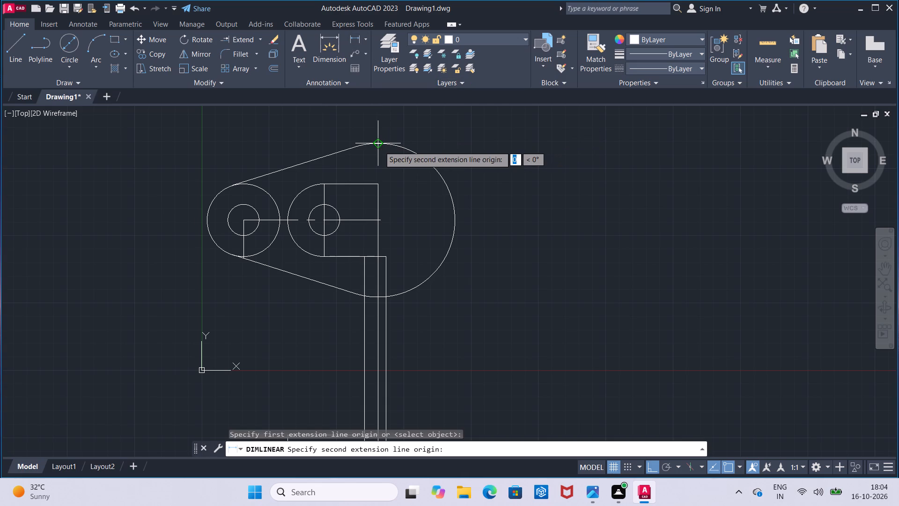
click(376, 298)
key(Escape)
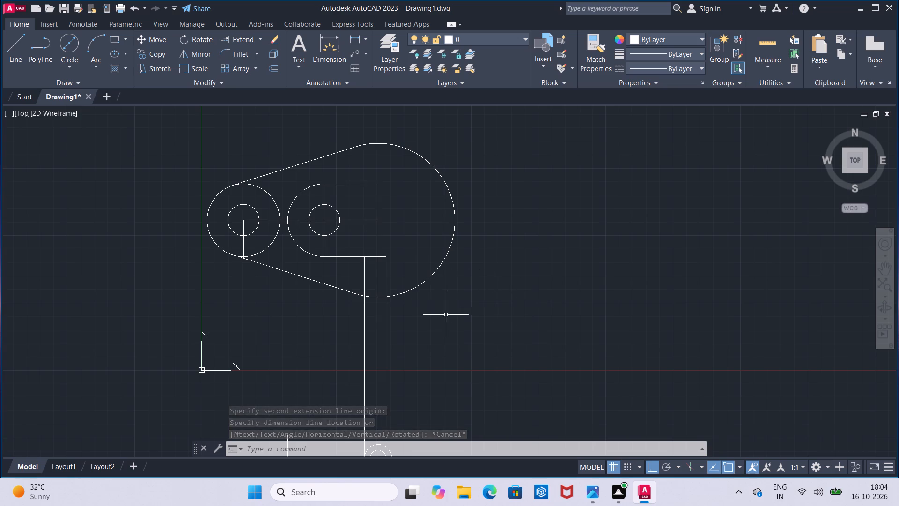
Draw a horizontal construction line outward from the front-view base's lower right corner toward the side-view area.
middle_drag(464, 312, 466, 231)
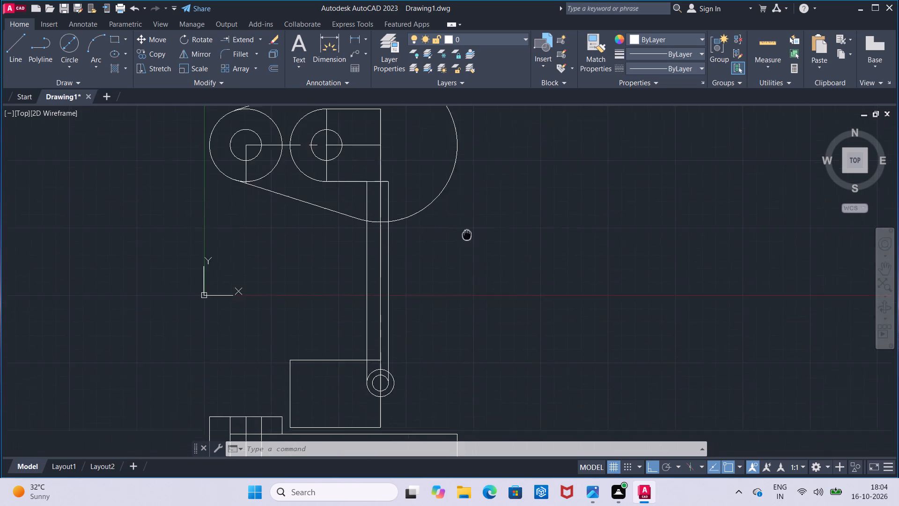
middle_drag(466, 231, 448, 141)
click(21, 55)
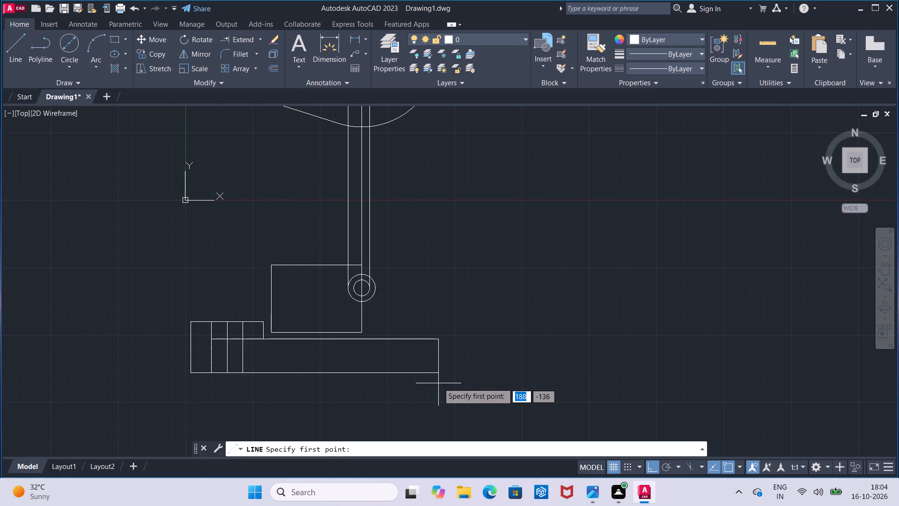
click(439, 368)
click(531, 365)
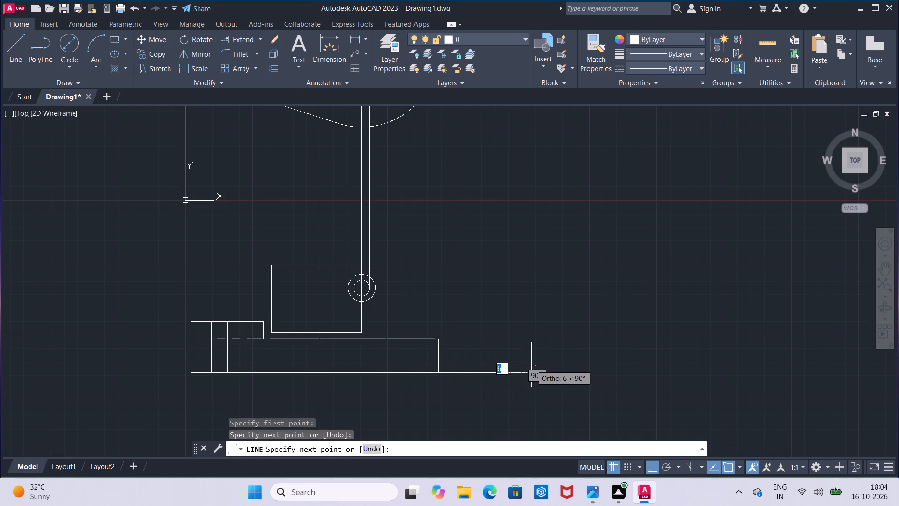
key(Escape)
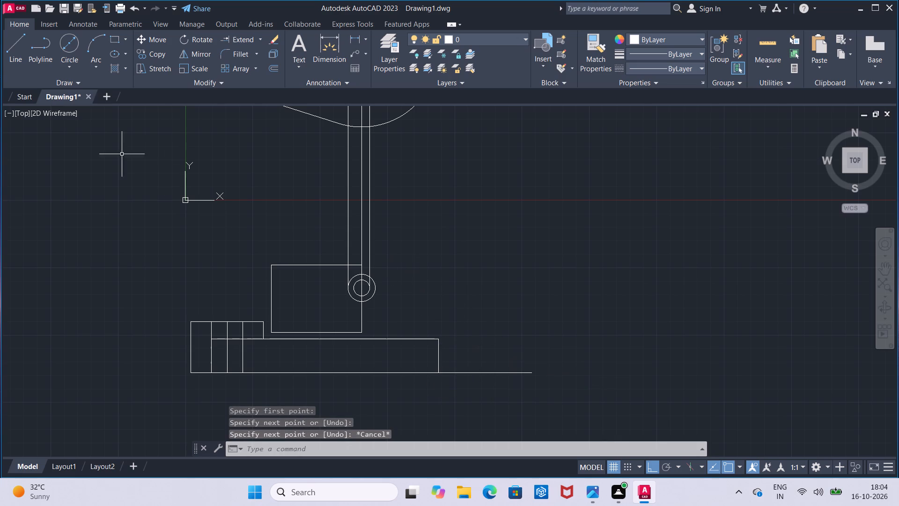
Draw a 114-unit horizontal line onward from the construction line's end as the side view's bottom edge.
click(19, 64)
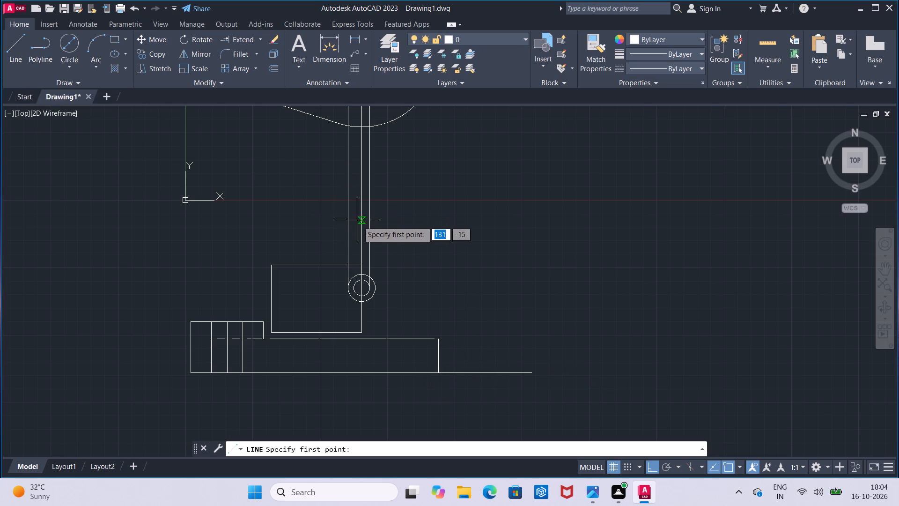
click(532, 368)
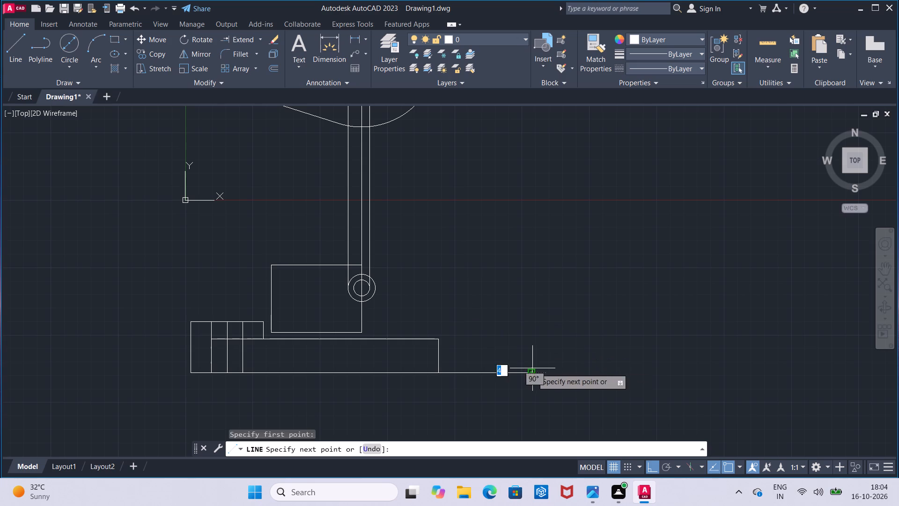
text(11)
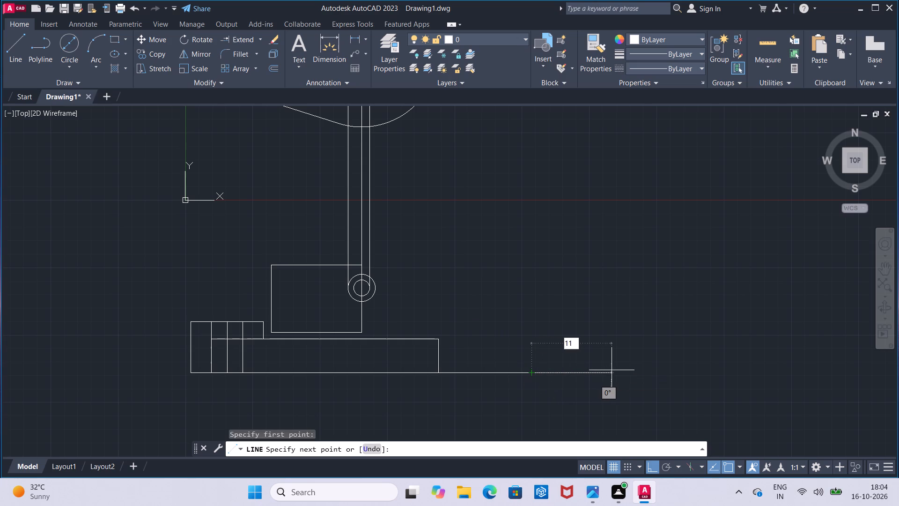
key(4)
key(Return)
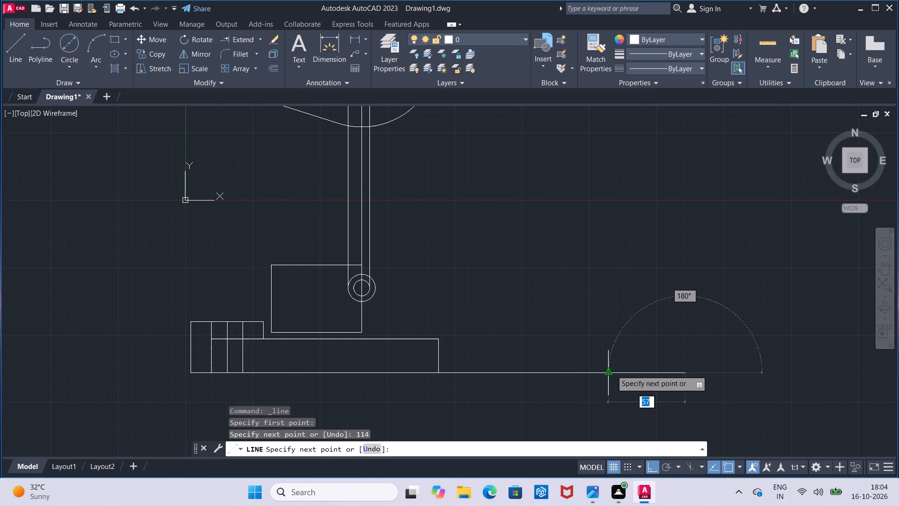
key(Escape)
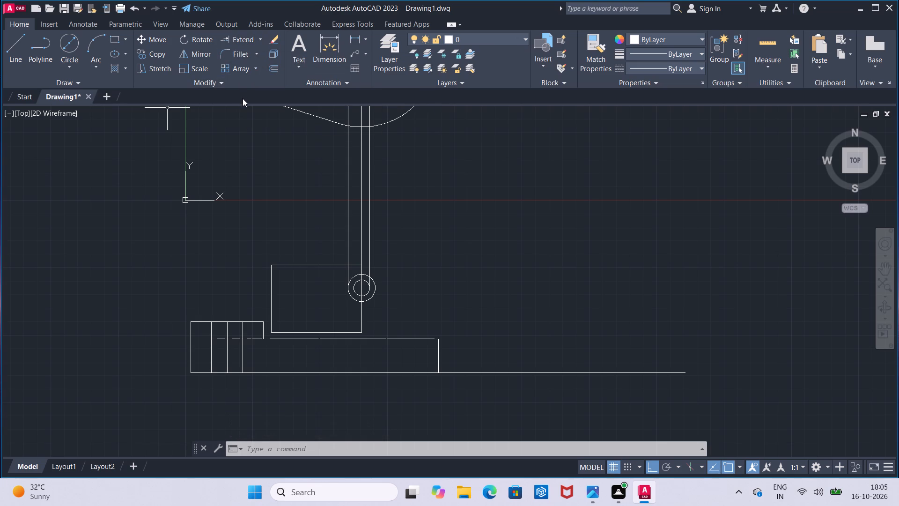
Trim away the construction line connecting the front-view base to the side view's bottom edge.
click(257, 42)
click(257, 56)
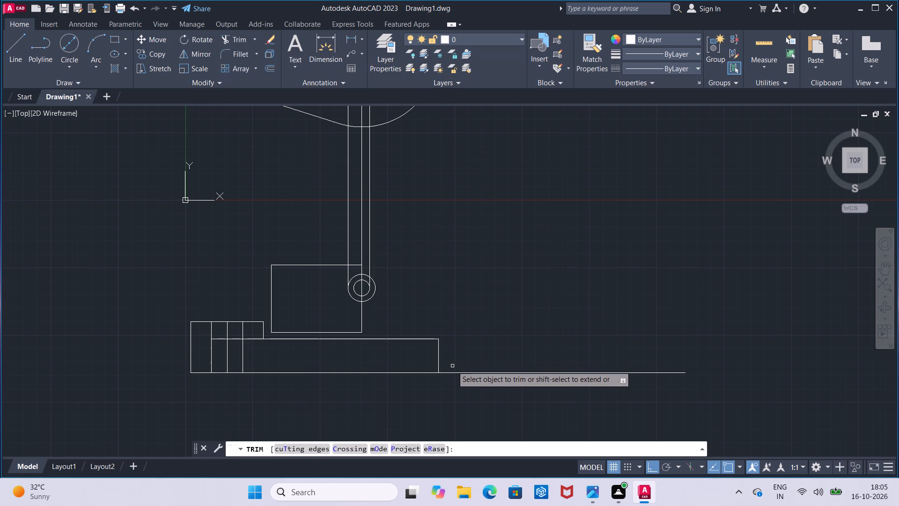
click(452, 373)
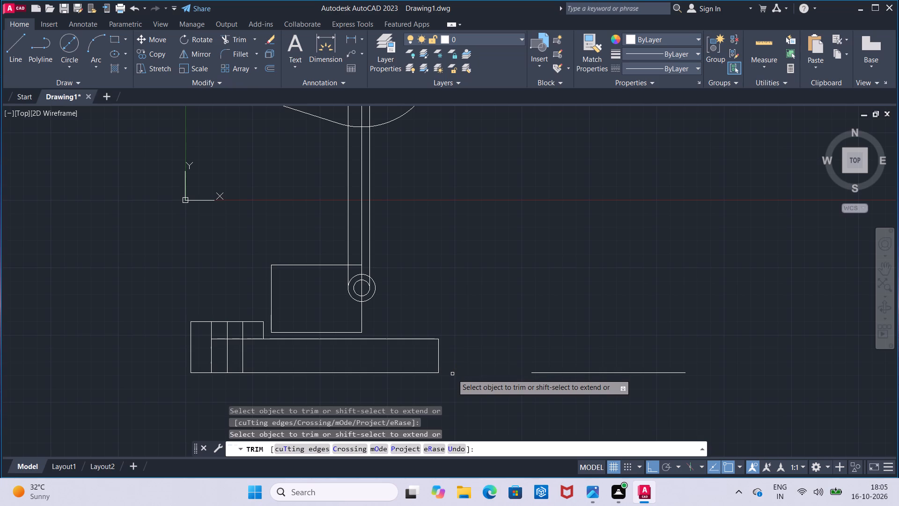
key(Escape)
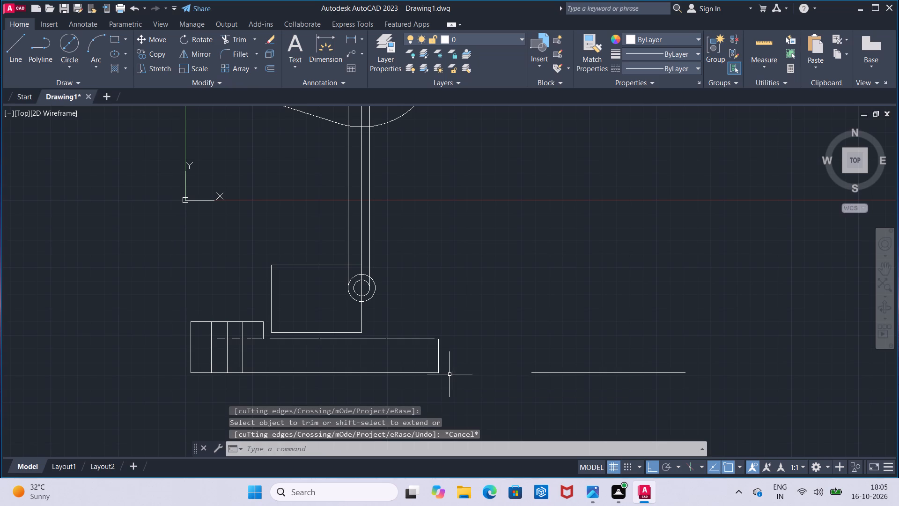
Complete the side-view base rectangle with a 25-unit vertical edge, a 114-unit top edge and a closing vertical edge.
click(4, 60)
click(11, 59)
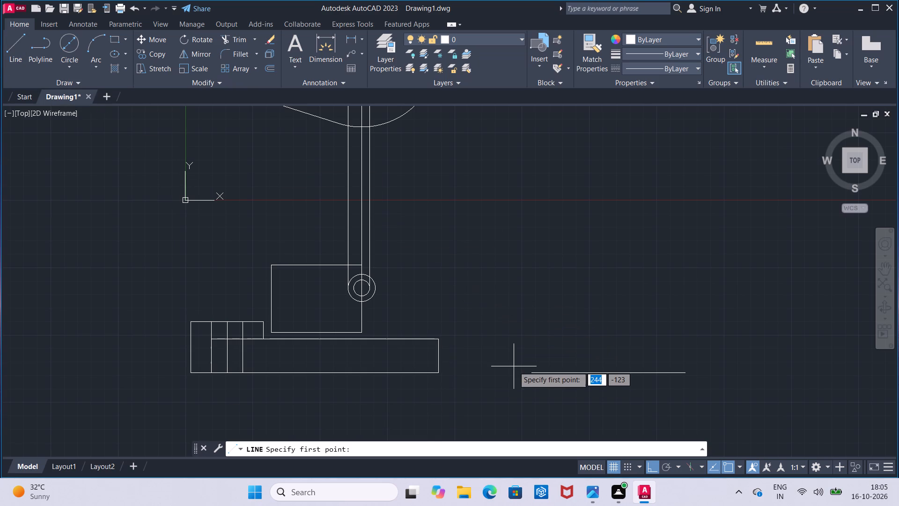
click(532, 372)
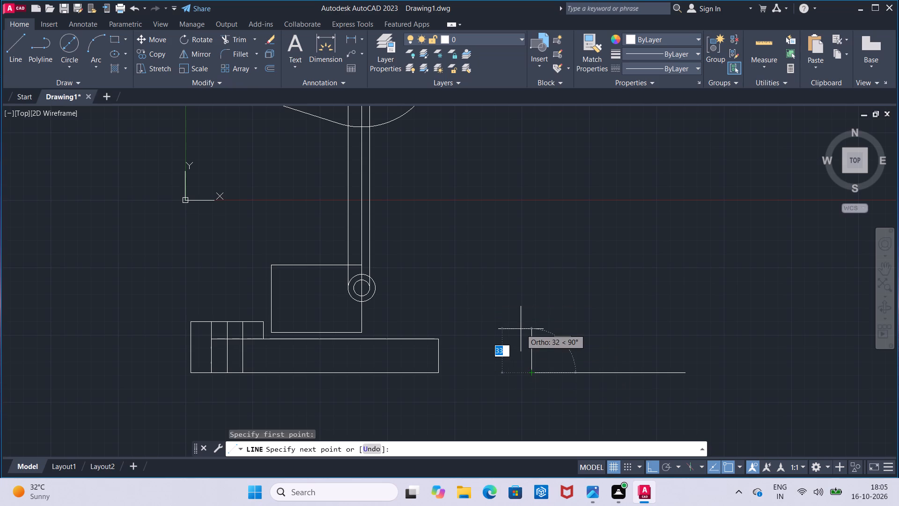
text(25)
key(Return)
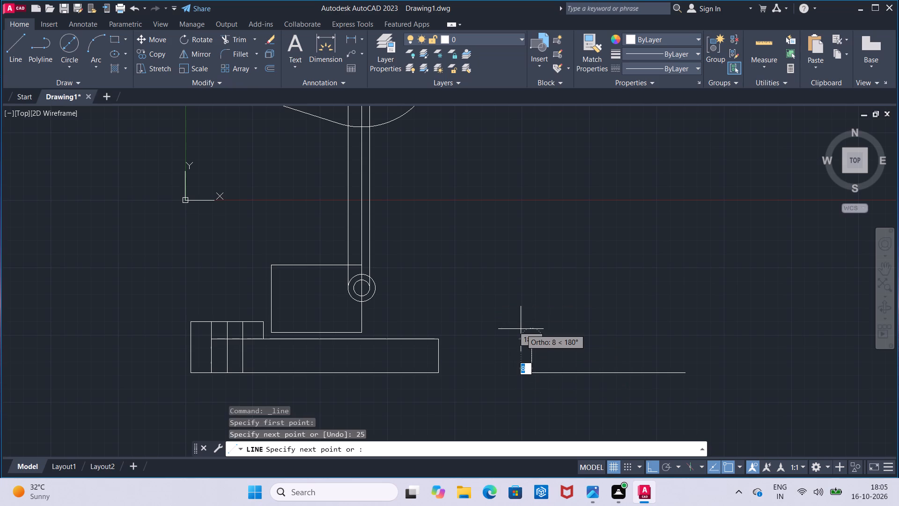
text(114)
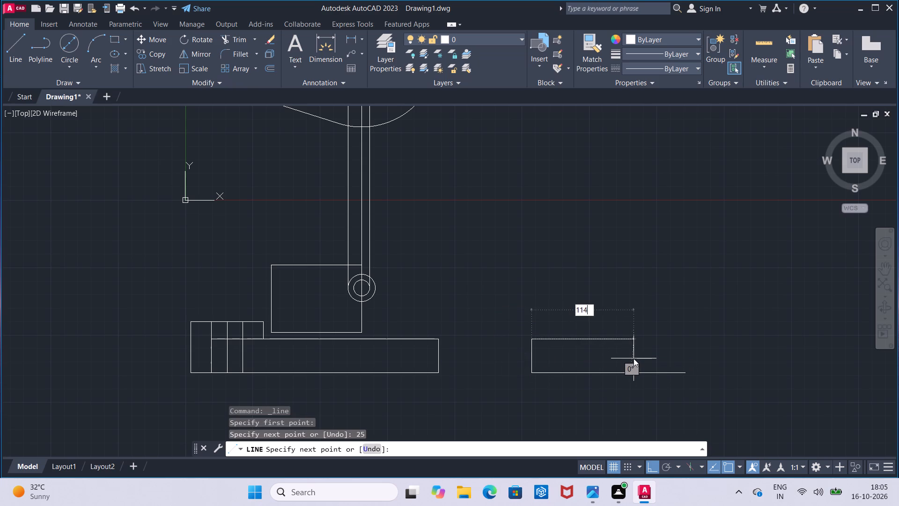
key(Return)
click(681, 372)
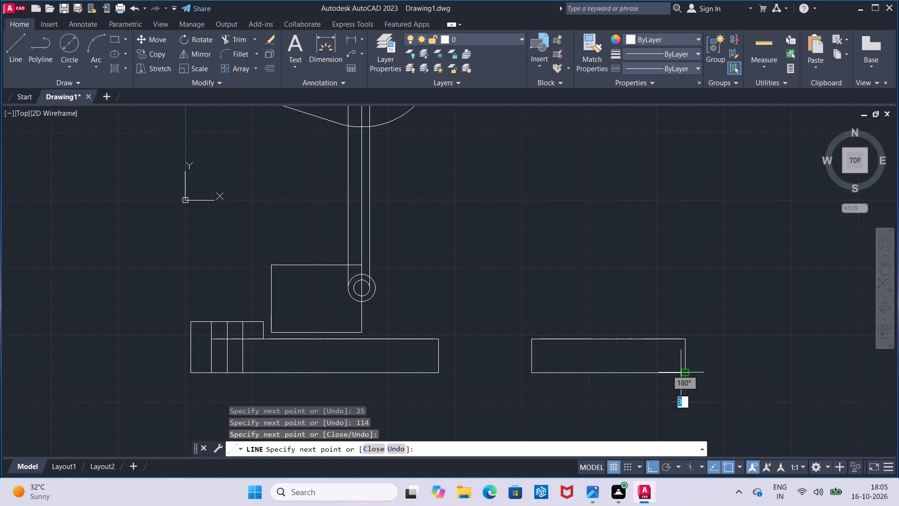
key(Escape)
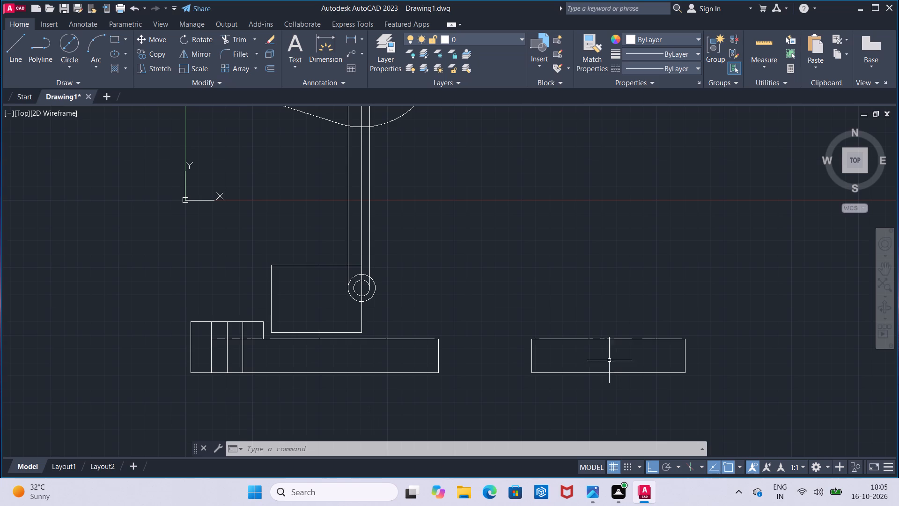
Measure the height of the front view's upper block with a temporary linear dimension.
click(351, 41)
click(275, 262)
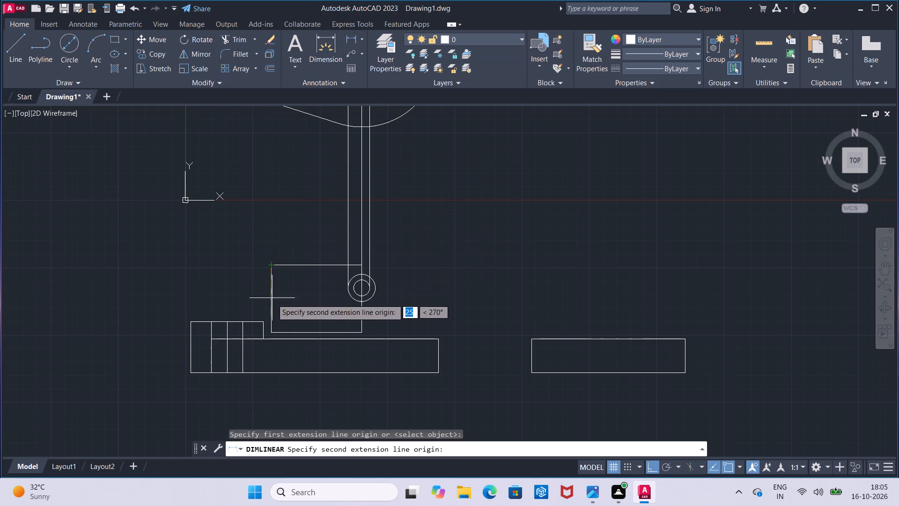
click(272, 329)
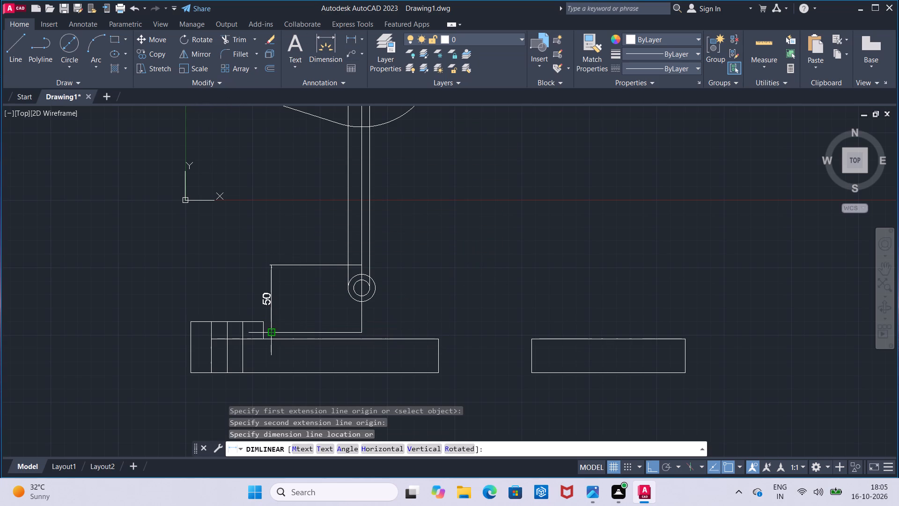
key(Escape)
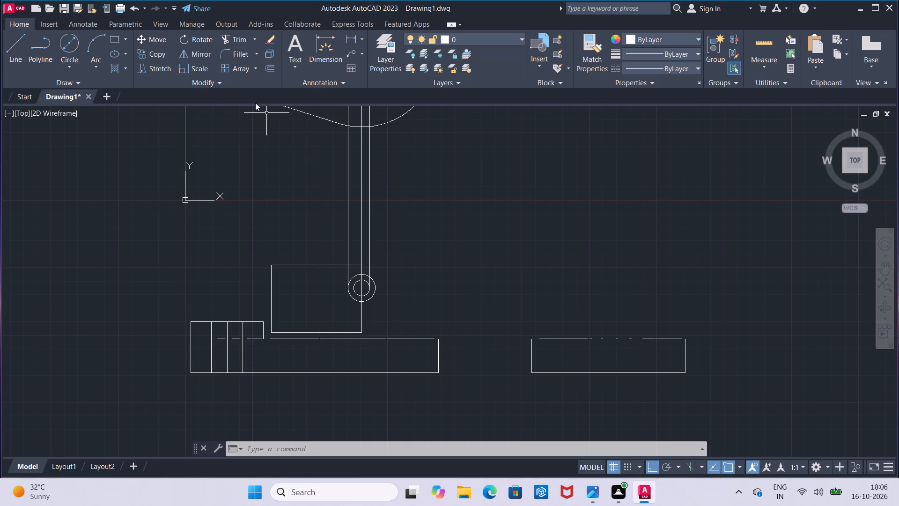
Trim the three vertical projection lines between the top view's outer arc and the front view's upper block.
click(235, 40)
drag(286, 179, 379, 194)
middle_drag(375, 193, 372, 263)
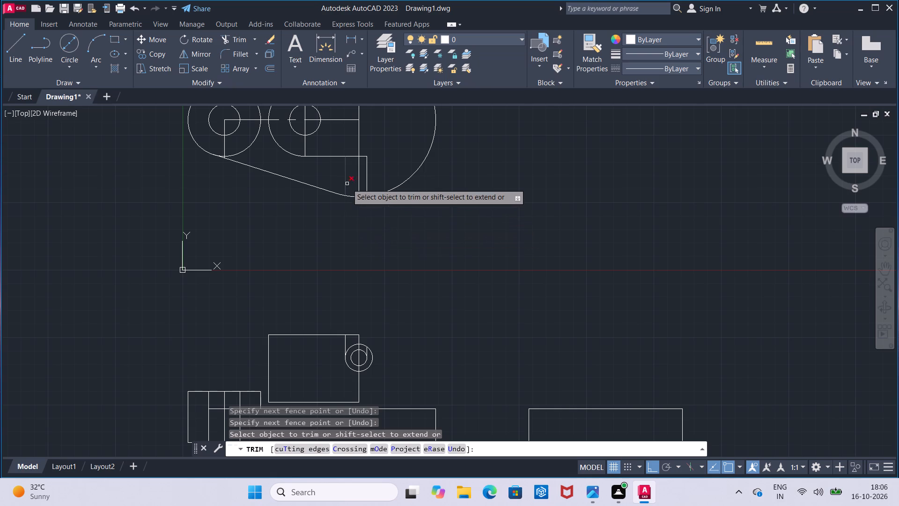
key(Escape)
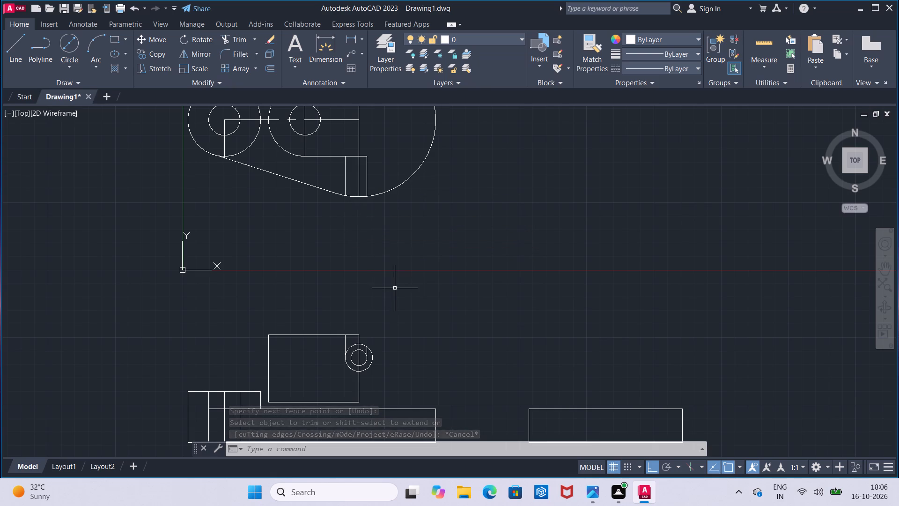
Draw a 50-unit vertical line upward from the midpoint of the side-view base's top edge.
middle_drag(460, 317, 220, 269)
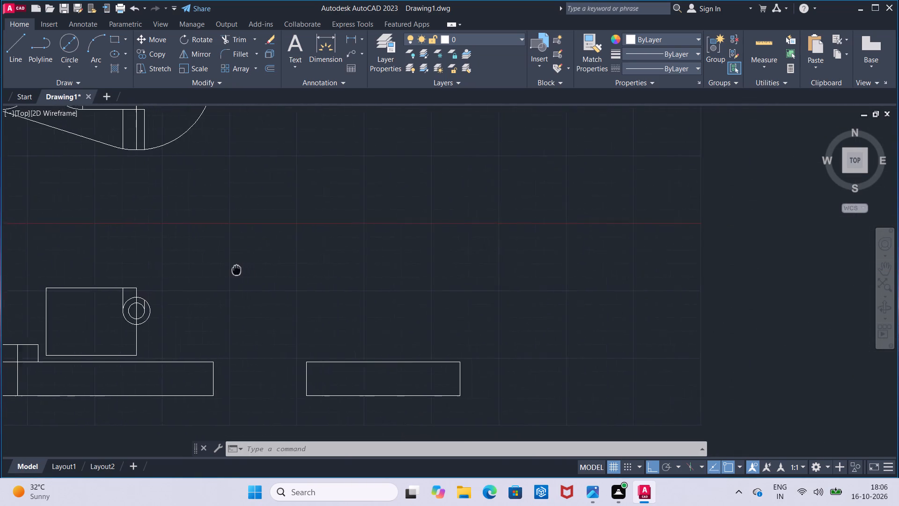
middle_drag(220, 269, 135, 263)
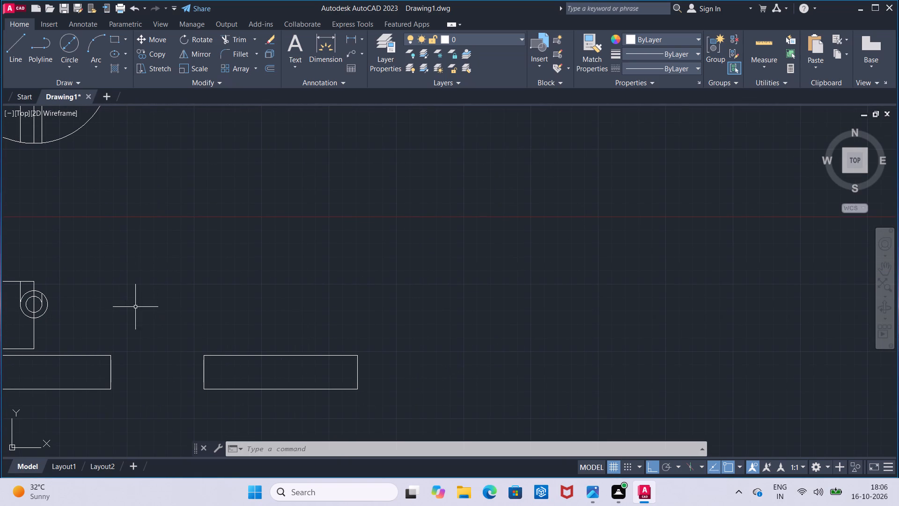
click(20, 62)
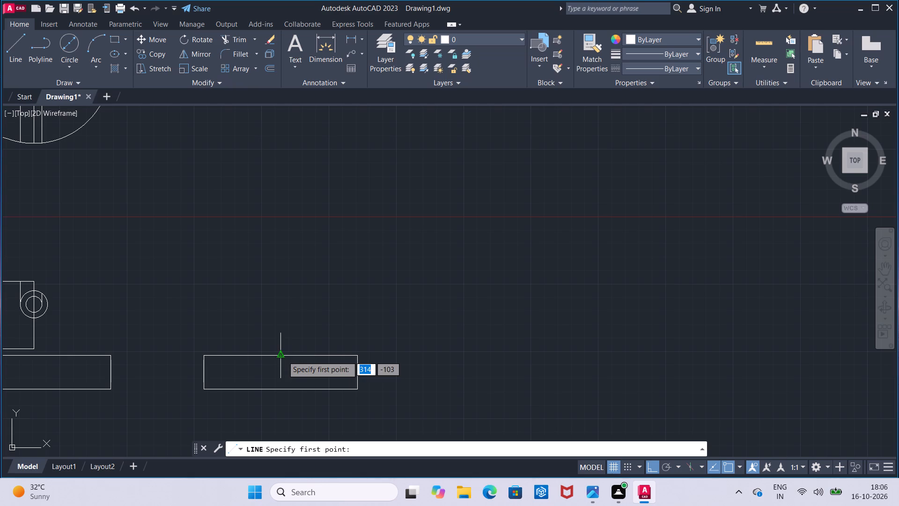
click(283, 355)
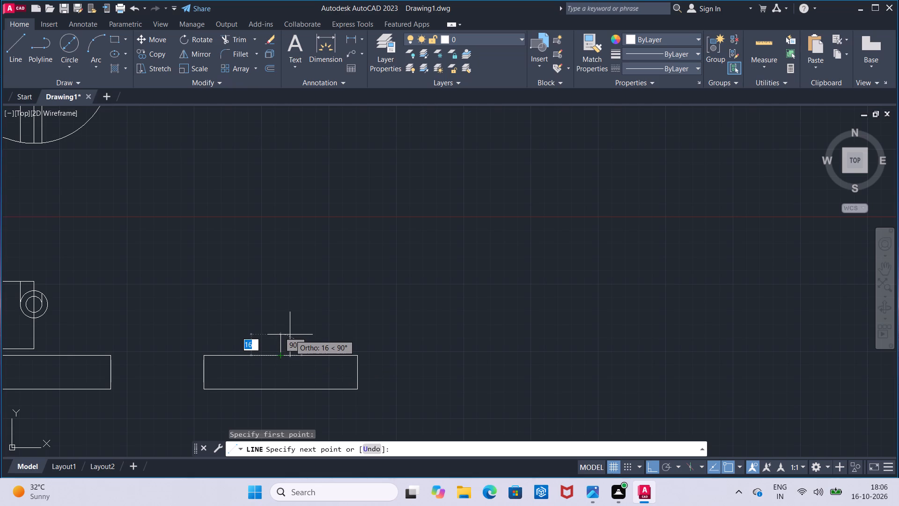
key(5)
key(0)
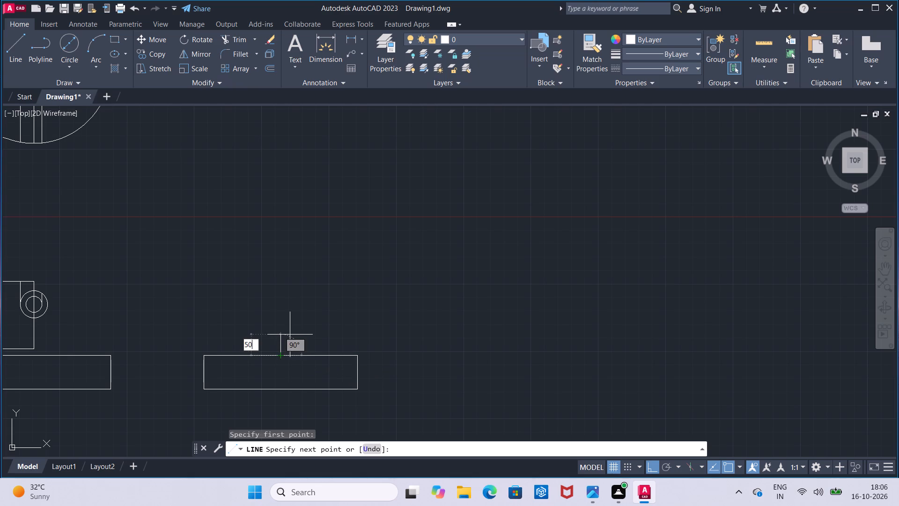
key(Return)
key(Escape)
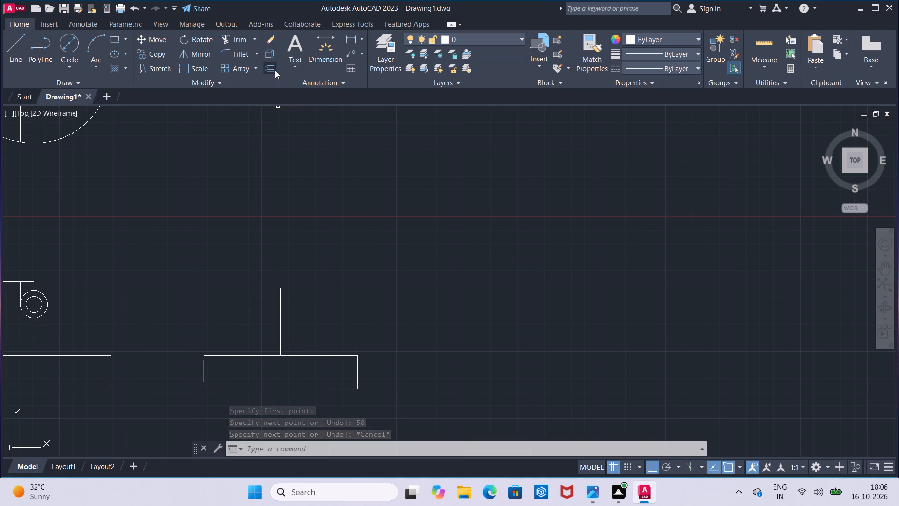
Offset the side view's vertical centre line by 39 units to both sides.
click(271, 71)
click(281, 321)
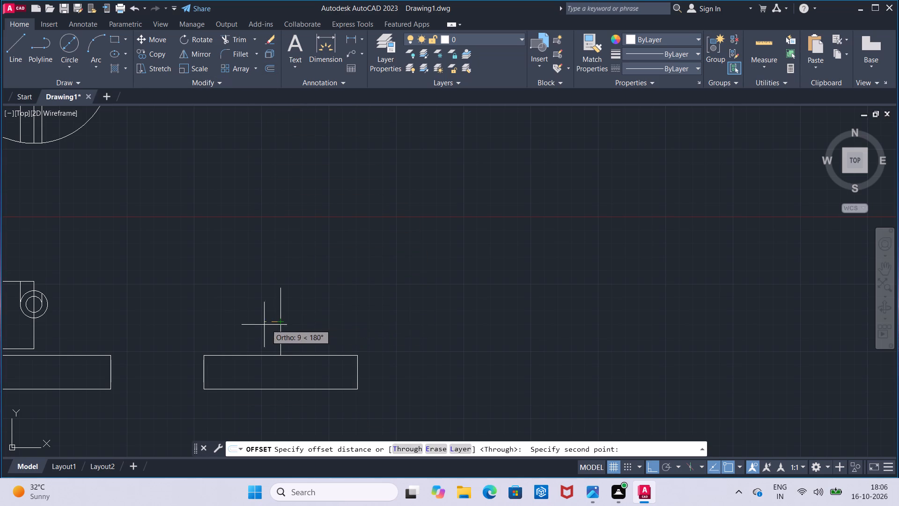
key(3)
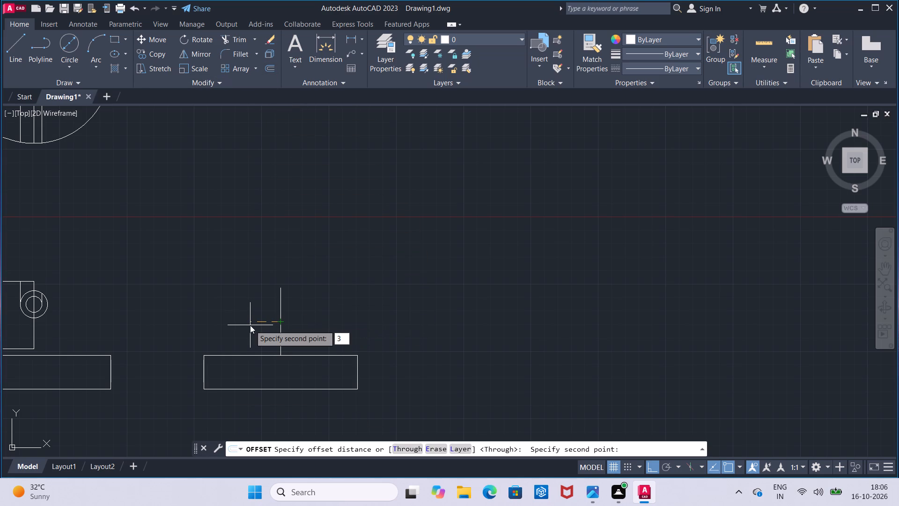
key(9)
key(Return)
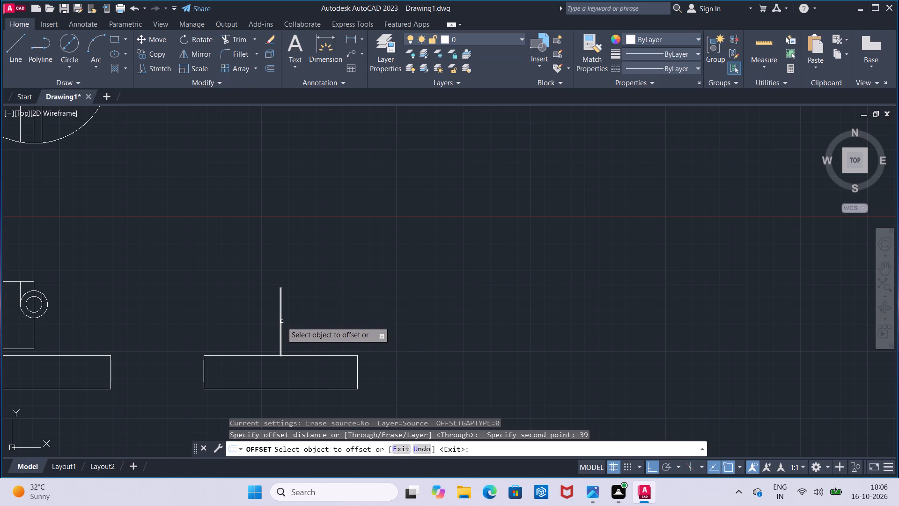
click(281, 321)
click(256, 325)
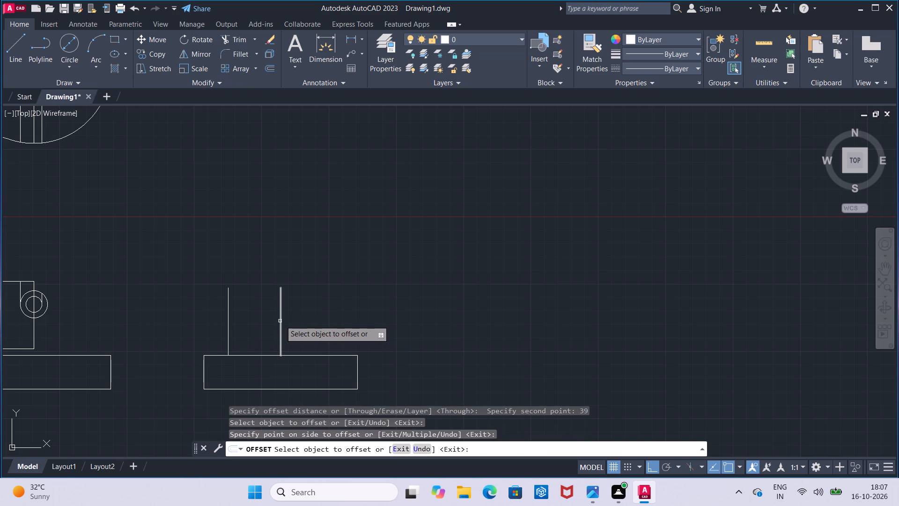
click(280, 320)
click(290, 320)
key(Escape)
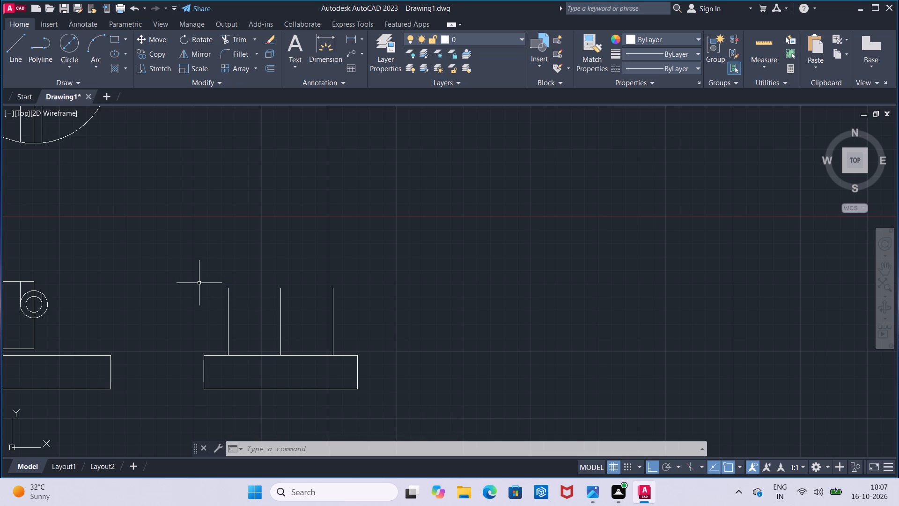
Measure the height of the front view's upper block with a temporary linear dimension.
middle_drag(199, 283, 299, 282)
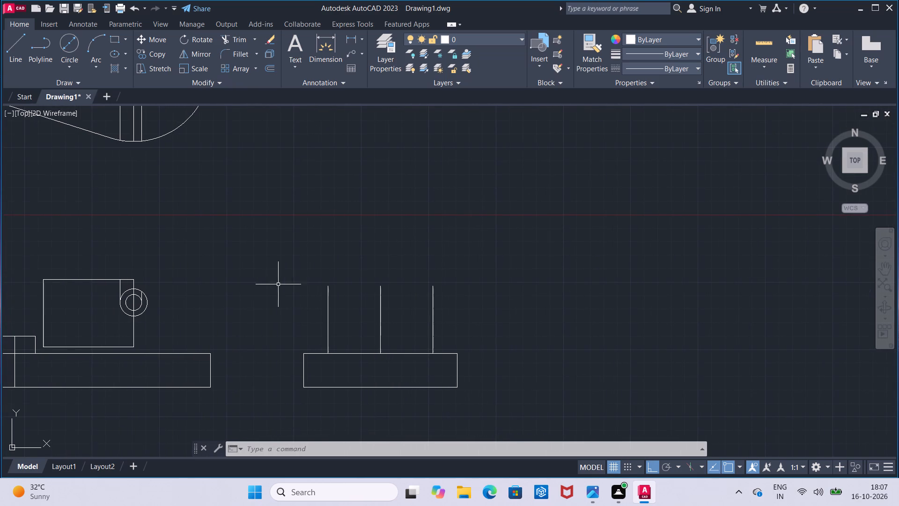
click(20, 58)
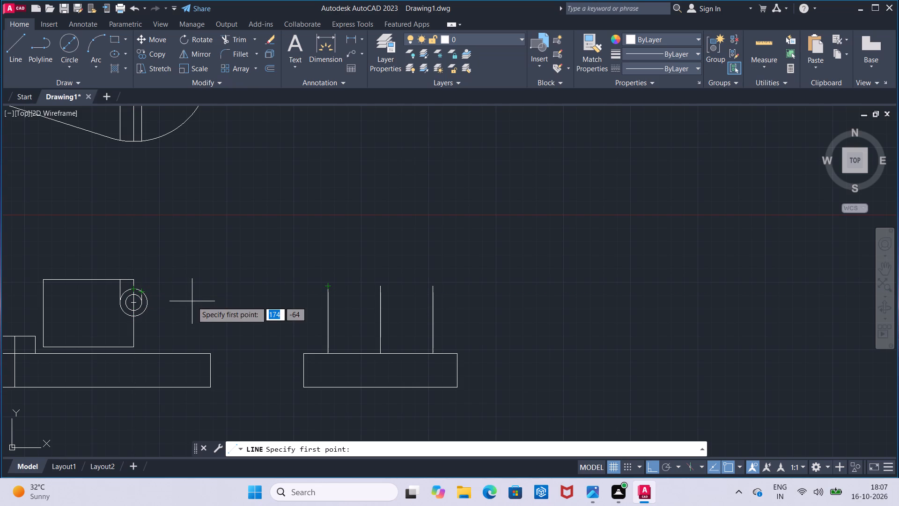
key(Escape)
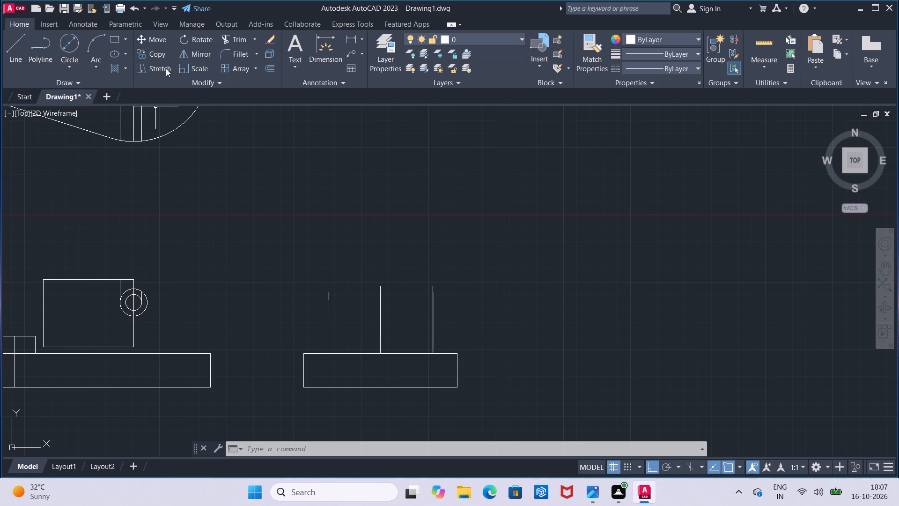
click(350, 43)
click(136, 275)
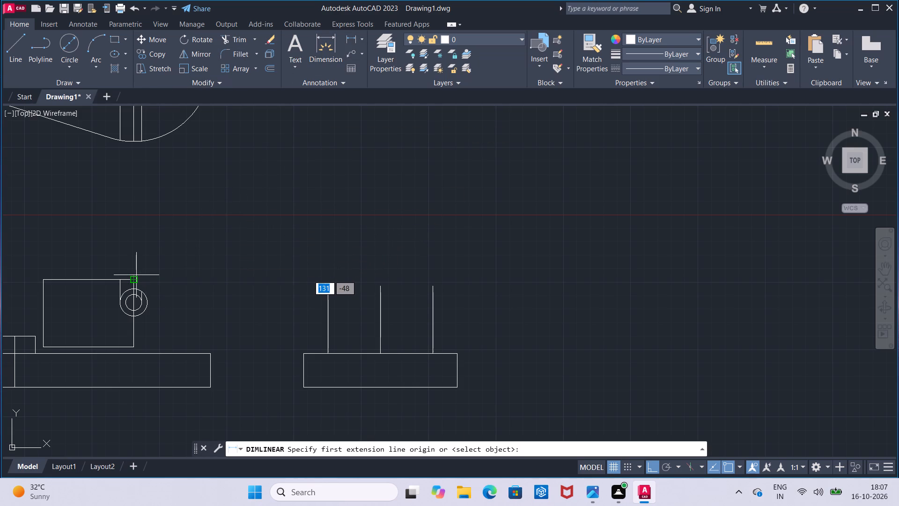
click(133, 344)
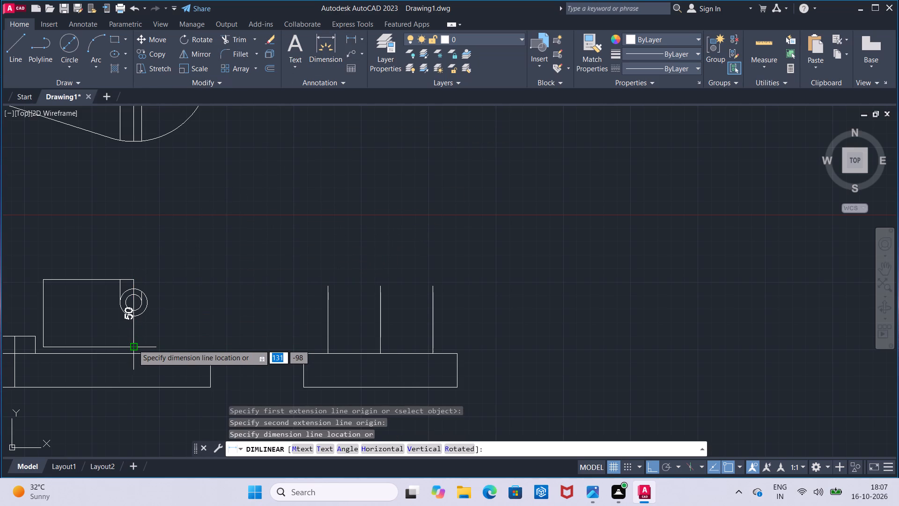
key(Escape)
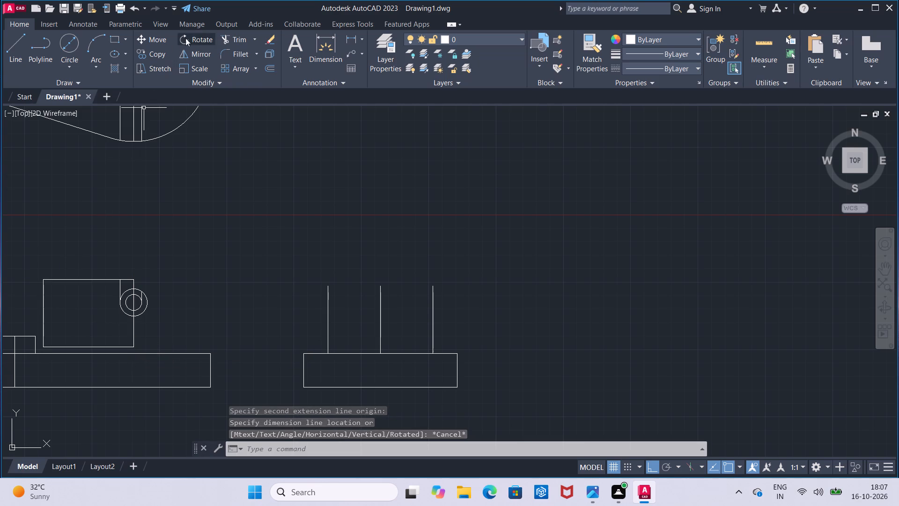
Erase the two concentric pin circles and the two short vertical lines beside them from the front view's upper block.
click(270, 42)
click(148, 309)
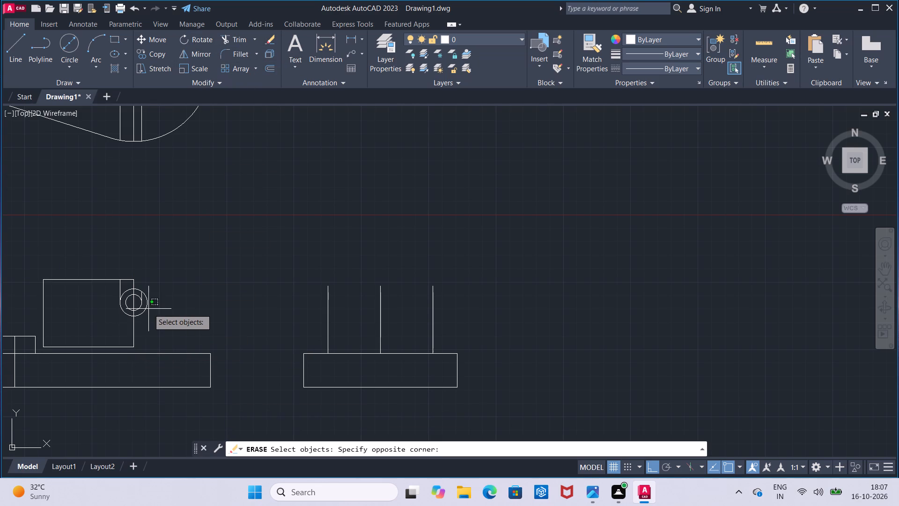
click(135, 308)
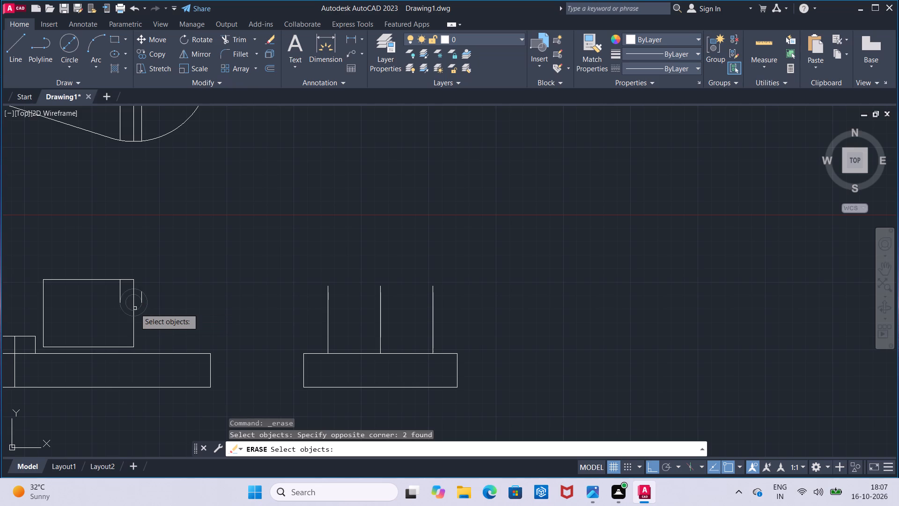
key(Return)
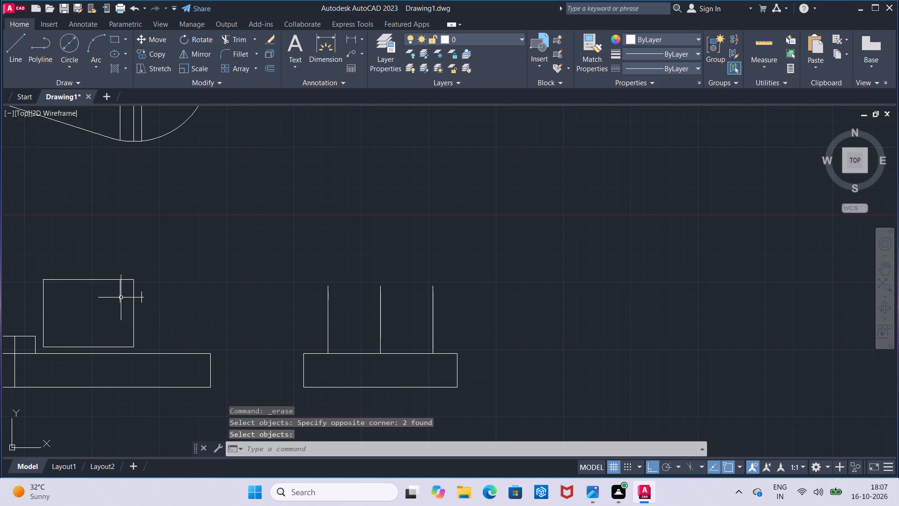
click(120, 298)
key(Delete)
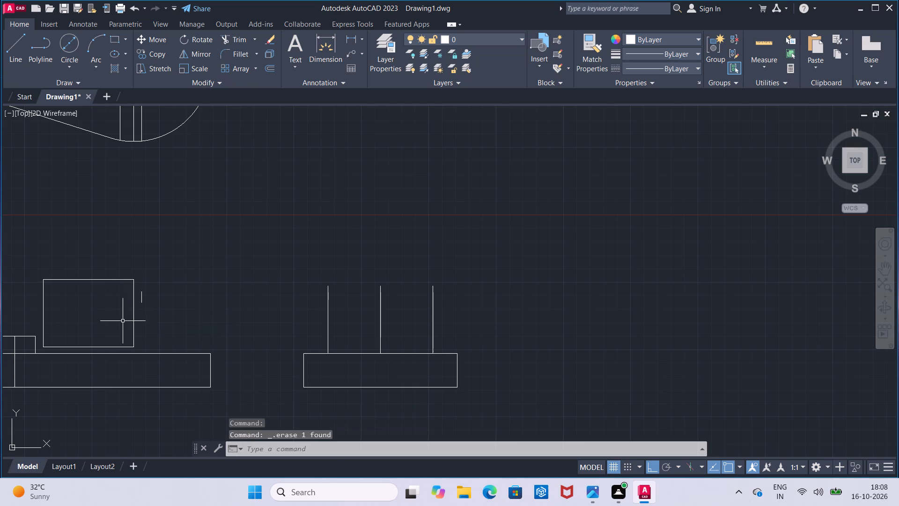
click(142, 302)
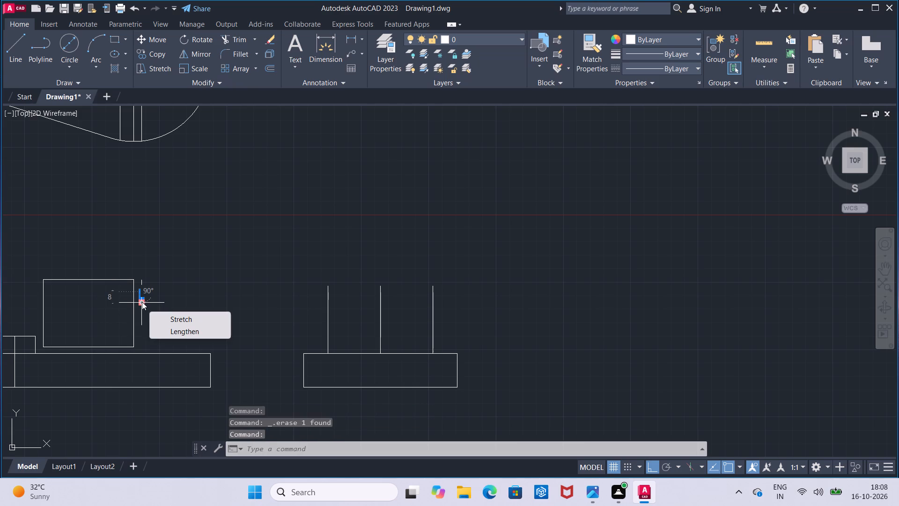
key(Delete)
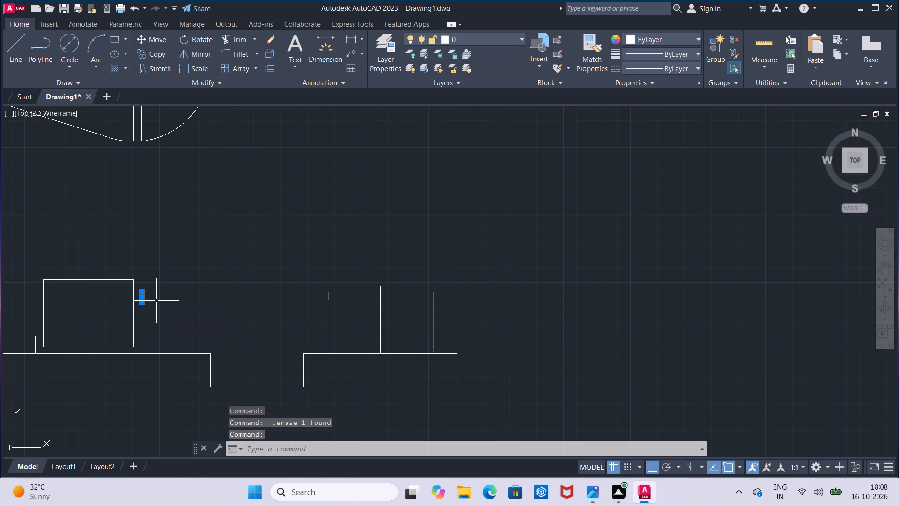
key(Delete)
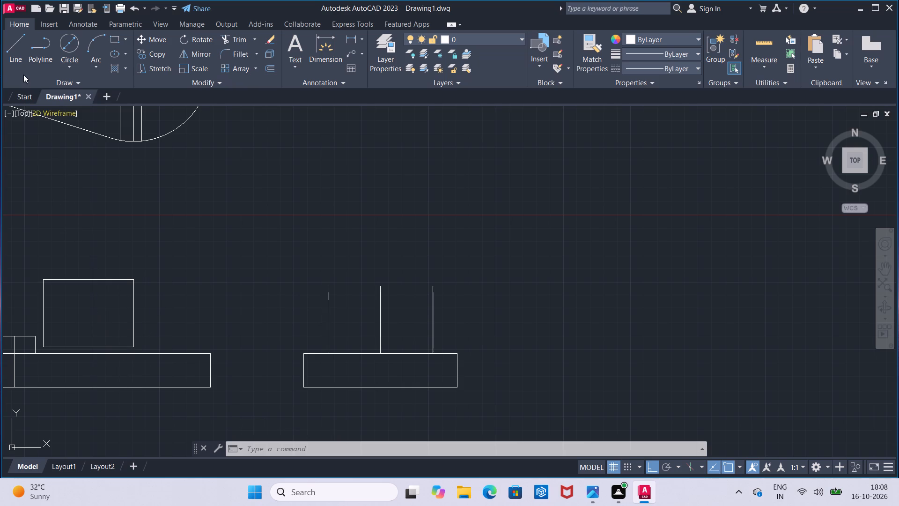
Draw a horizontal line between the side view's outer verticals, level with the bottom edge of the front view's upper block.
click(21, 62)
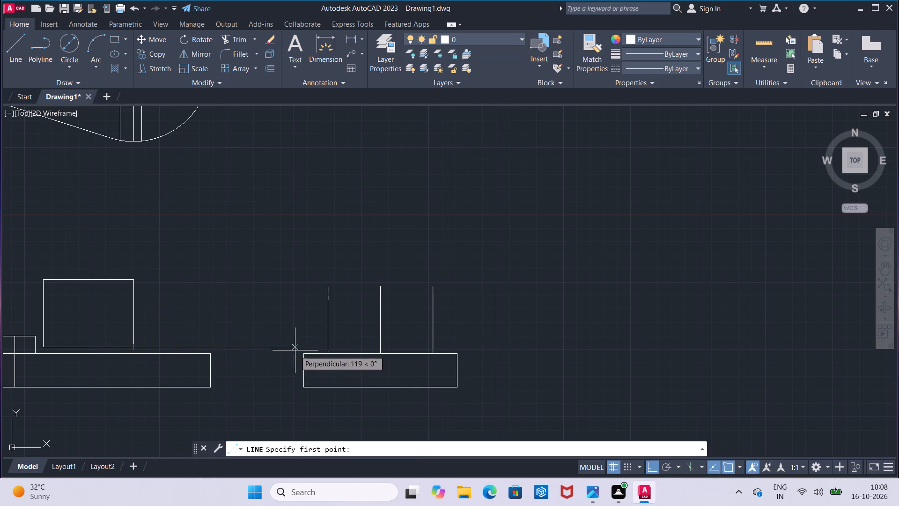
click(329, 348)
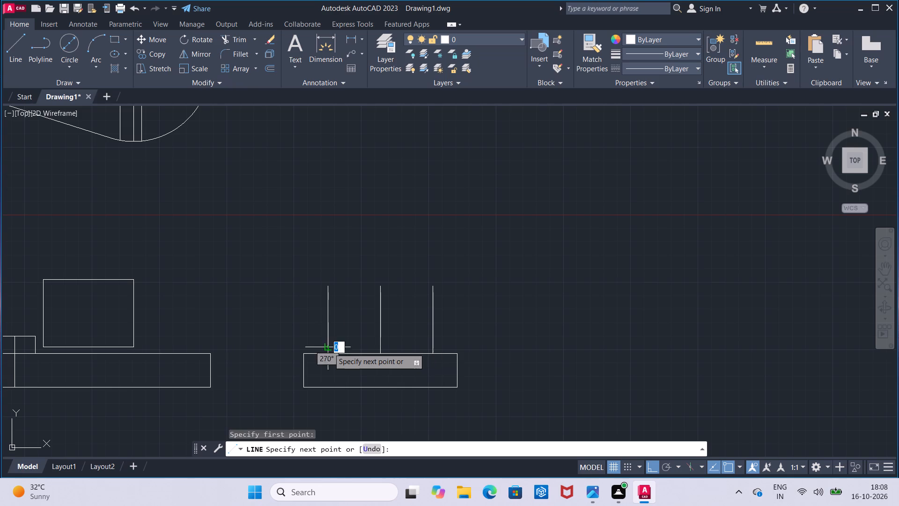
click(430, 347)
key(Escape)
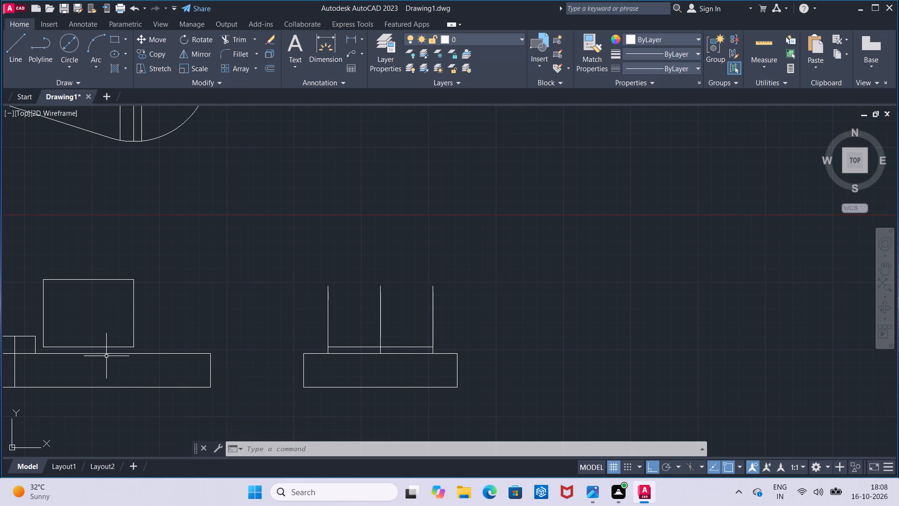
Measure the height from the side view's new horizontal line to the top of its left vertical with a temporary linear dimension.
middle_drag(106, 353, 137, 350)
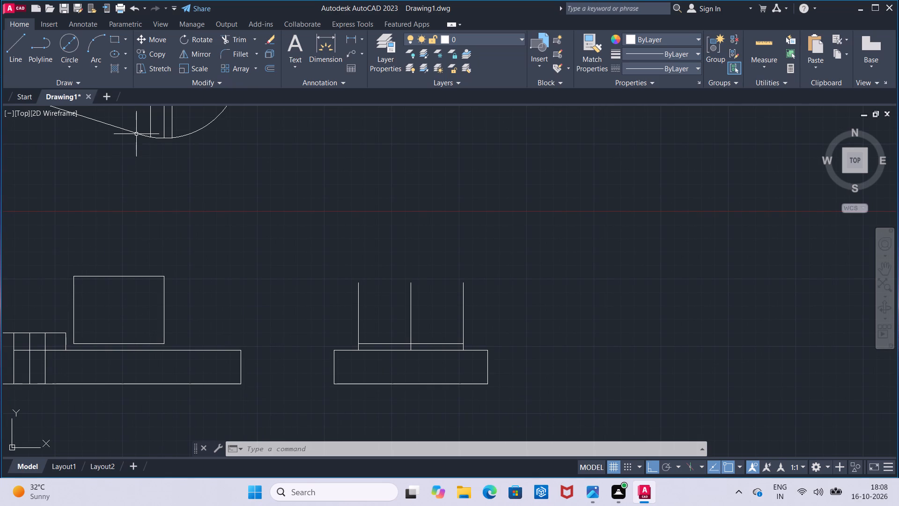
click(346, 37)
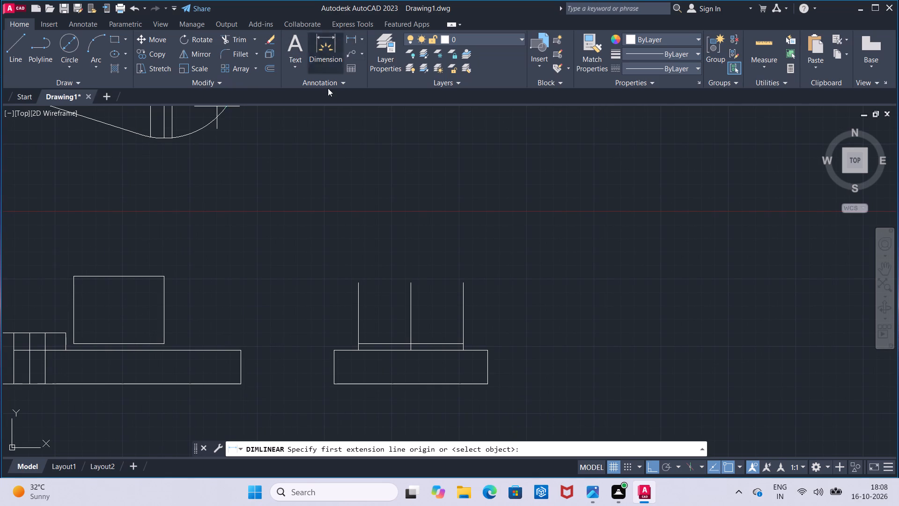
click(357, 341)
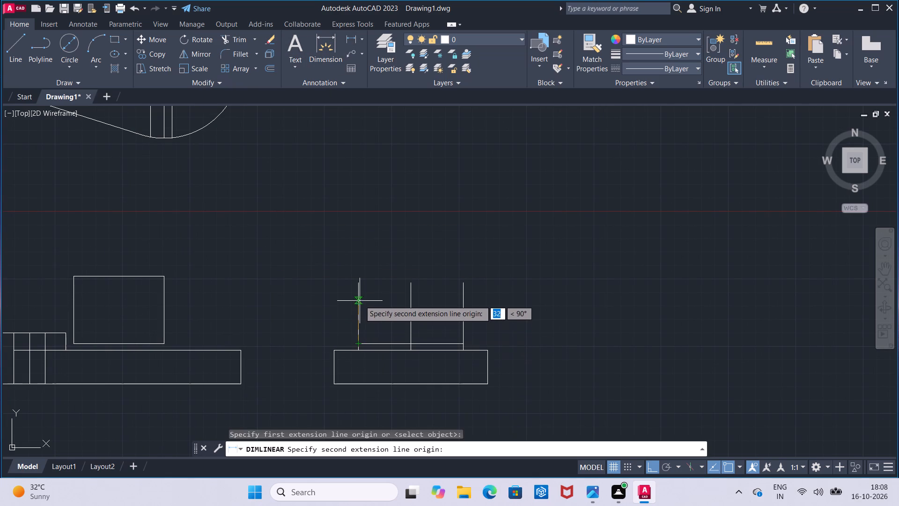
click(359, 286)
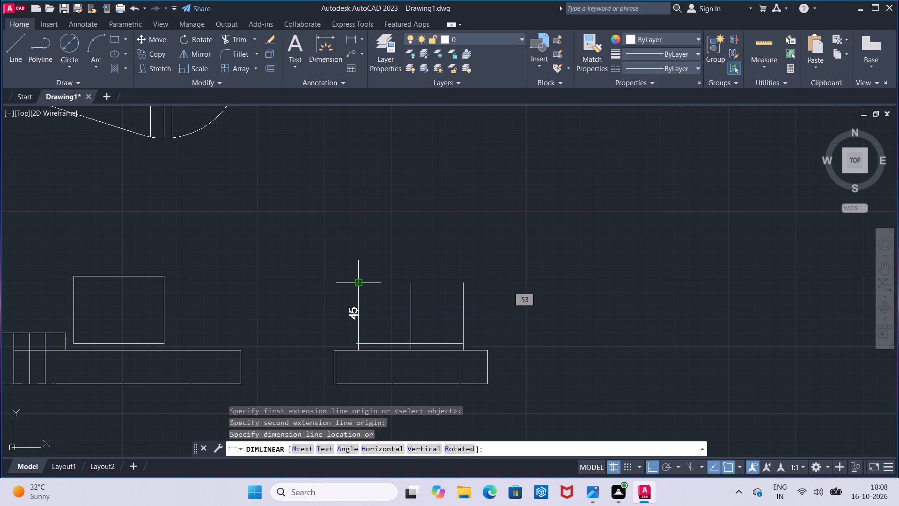
key(Escape)
Draw a horizontal line from the top of the side view's right vertical across to the left edge of the front view's upper block.
click(19, 65)
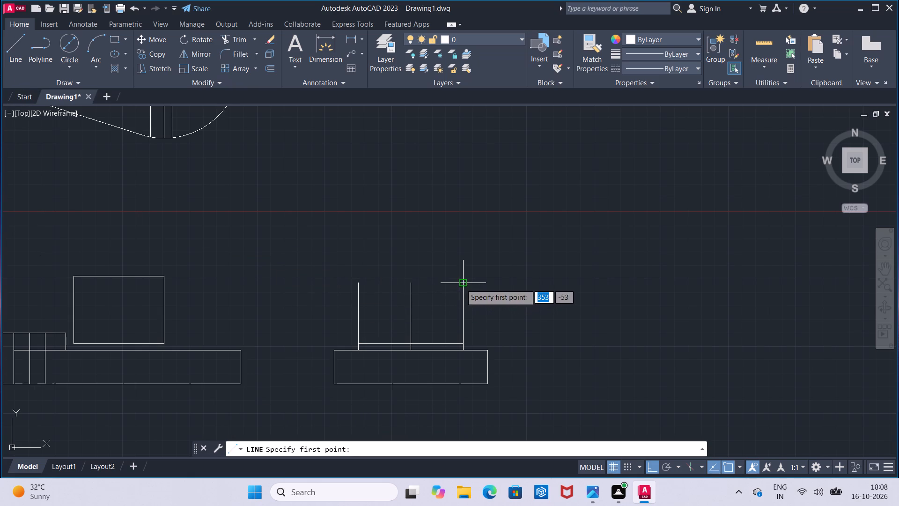
drag(461, 284, 454, 284)
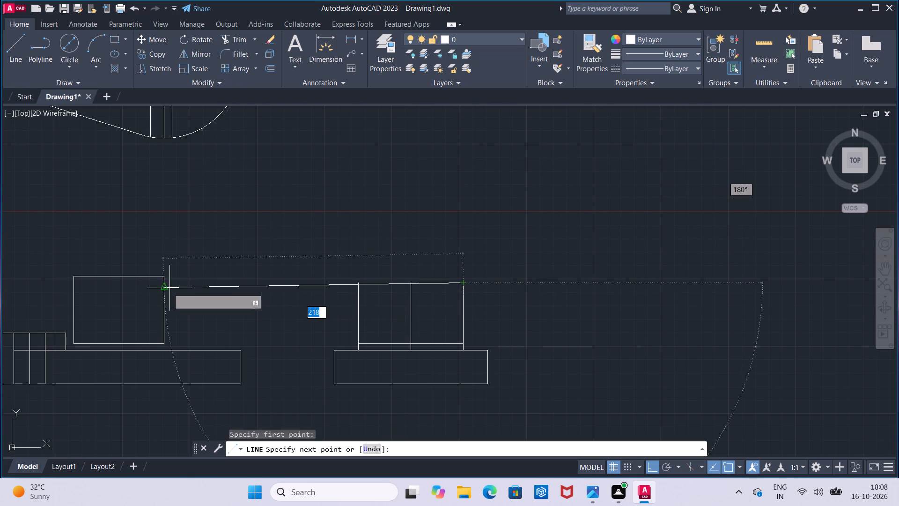
click(73, 281)
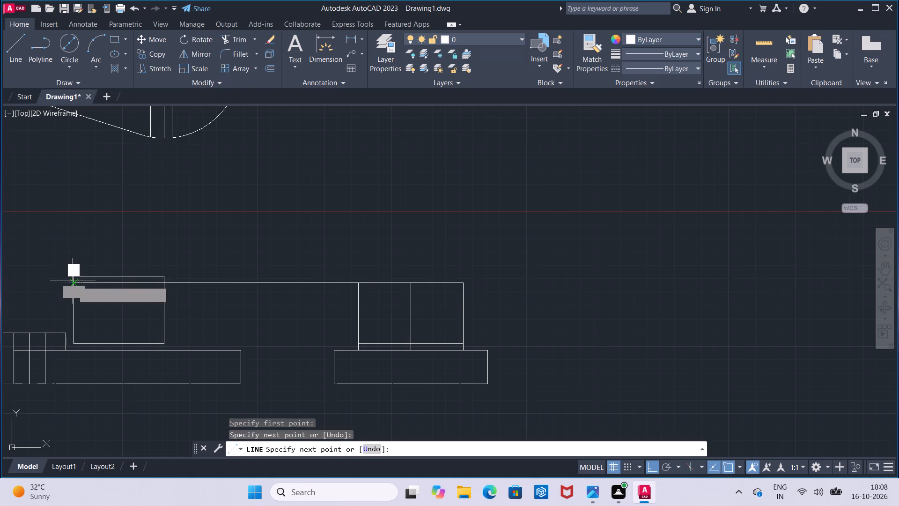
key(Escape)
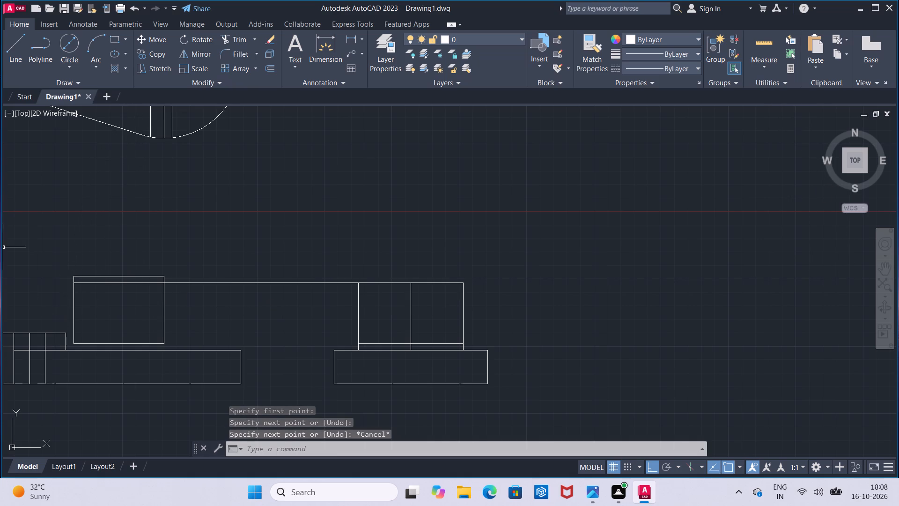
Trim away the projection line between the two views and the excess edges above it on the front view's upper block.
click(233, 45)
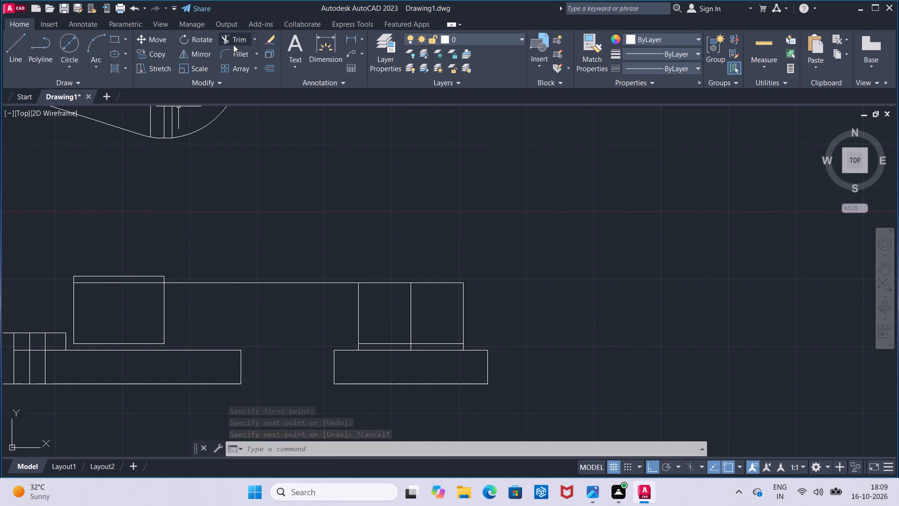
drag(232, 247, 239, 286)
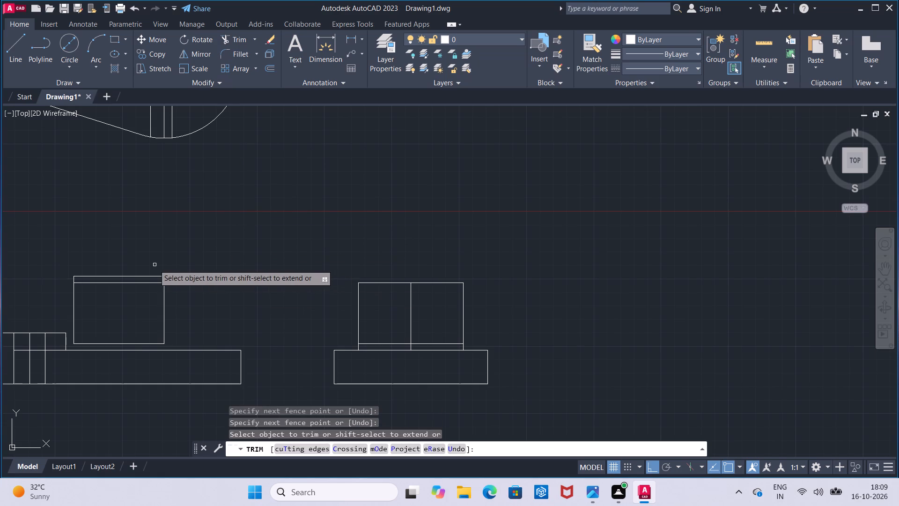
click(149, 277)
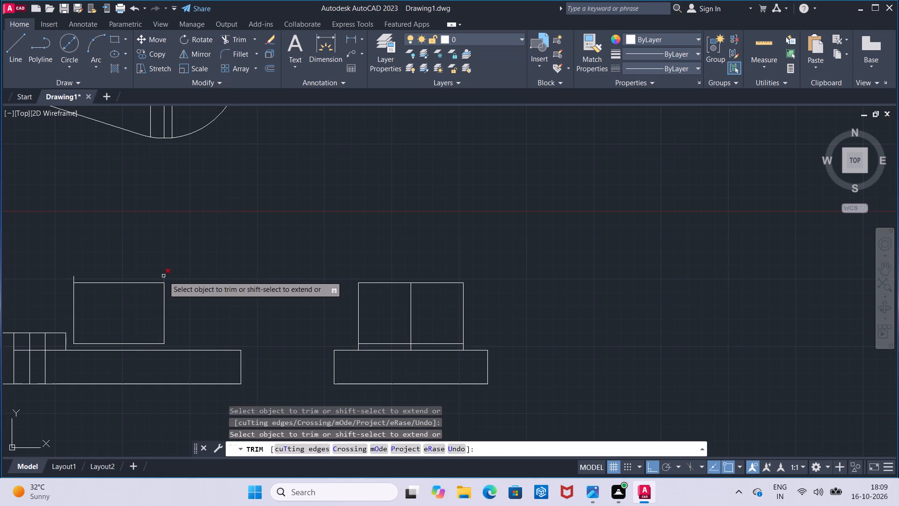
click(163, 276)
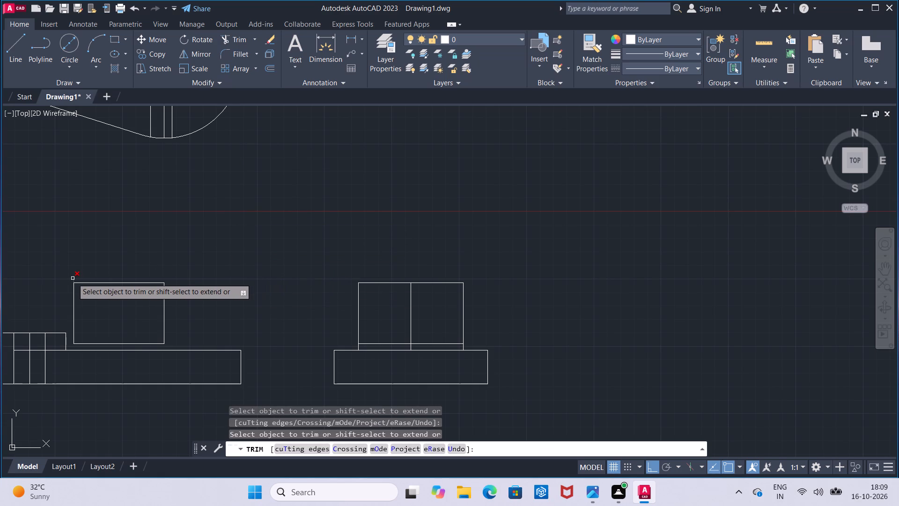
click(73, 278)
key(Escape)
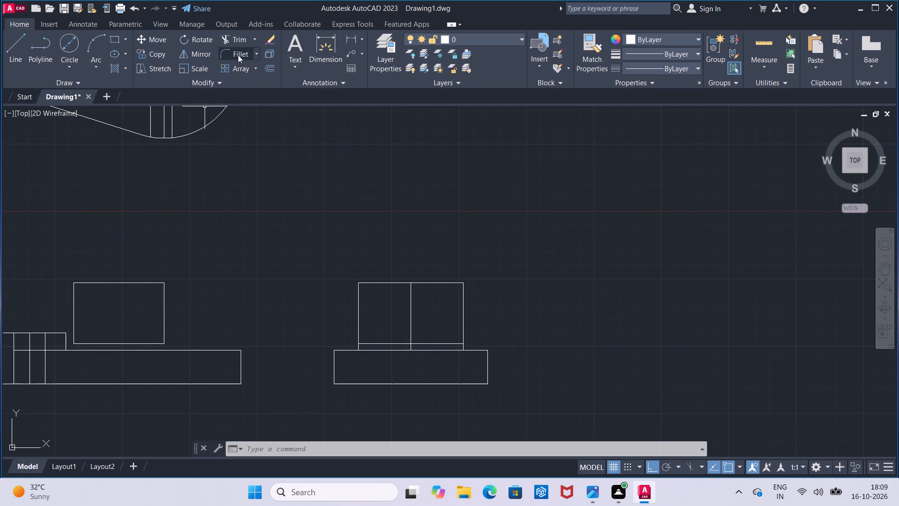
Extend the top view's two outer vertical lines down through the front view to the top edge of the base.
click(251, 41)
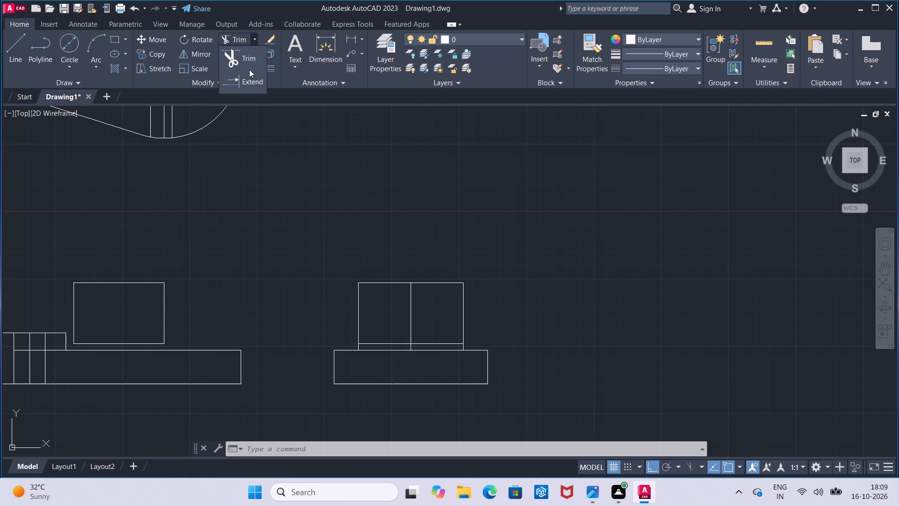
click(248, 78)
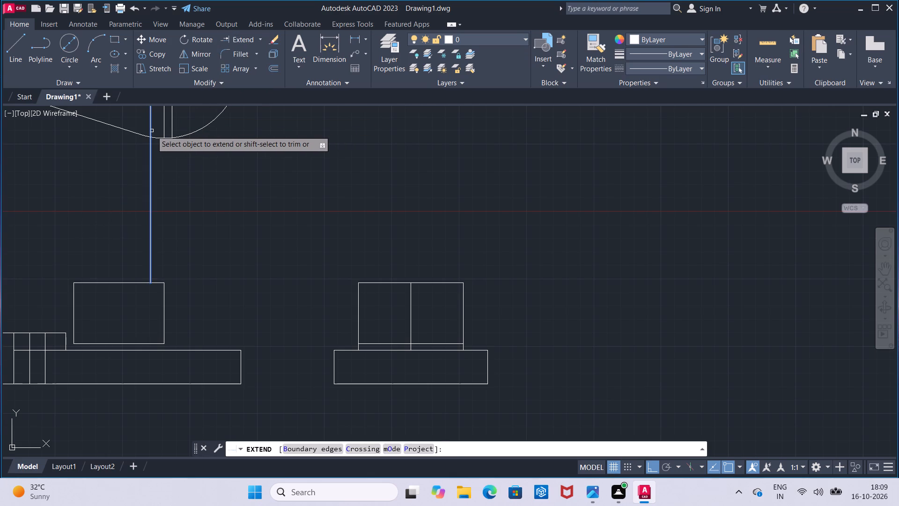
click(152, 131)
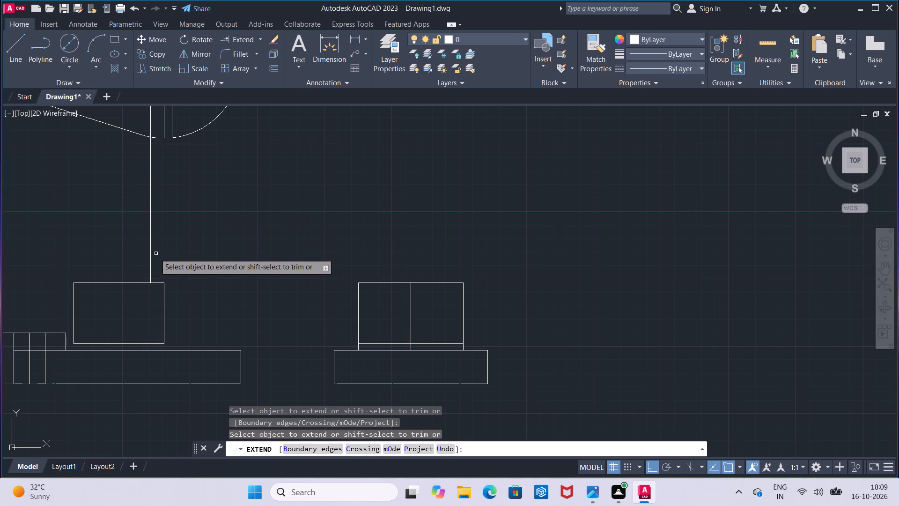
click(151, 255)
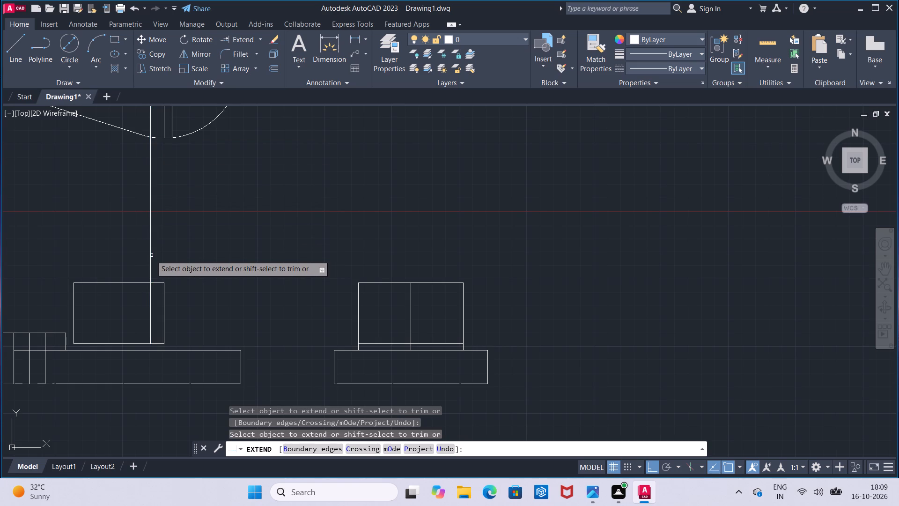
click(149, 302)
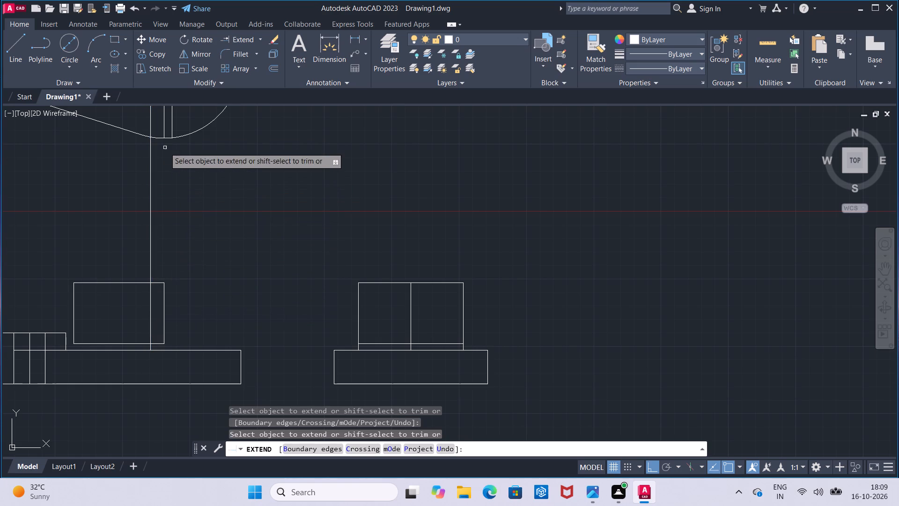
click(171, 136)
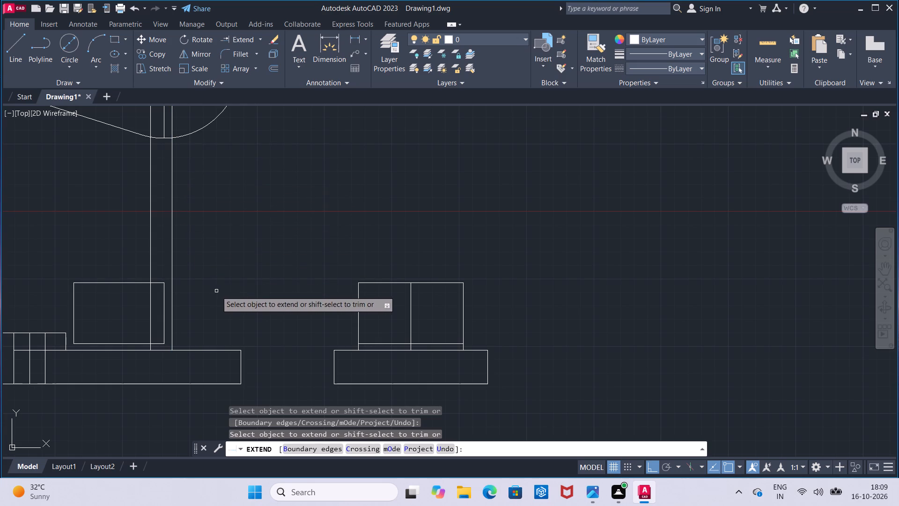
key(Escape)
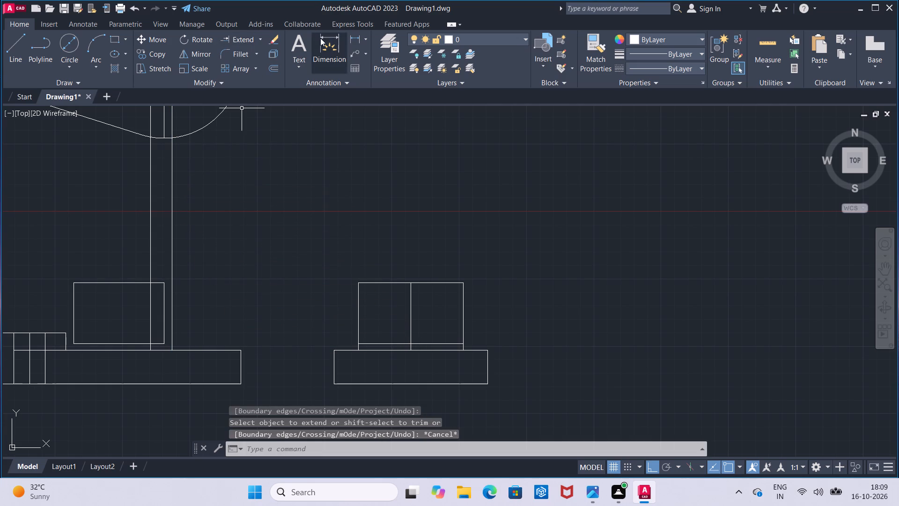
Place a 38 vertical linear dimension upward from the front view base's upper right corner, with its dimension line inside the upper block.
click(351, 36)
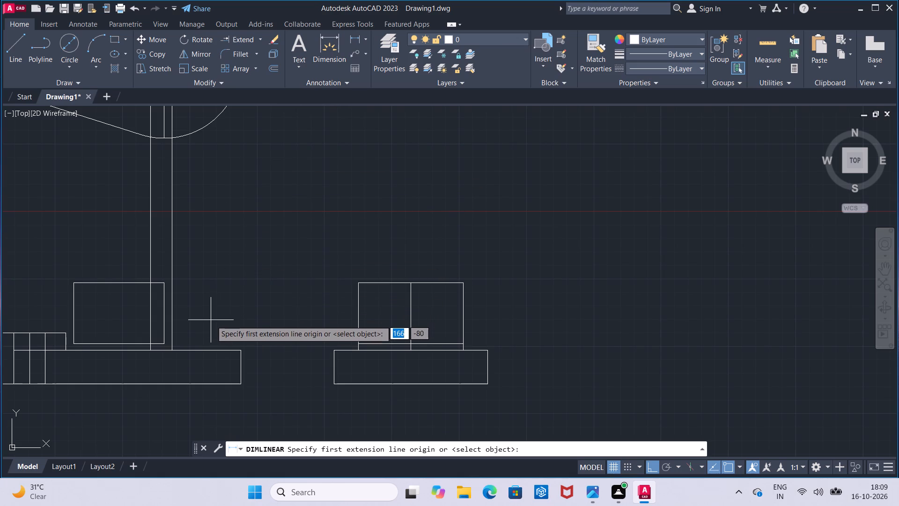
click(241, 349)
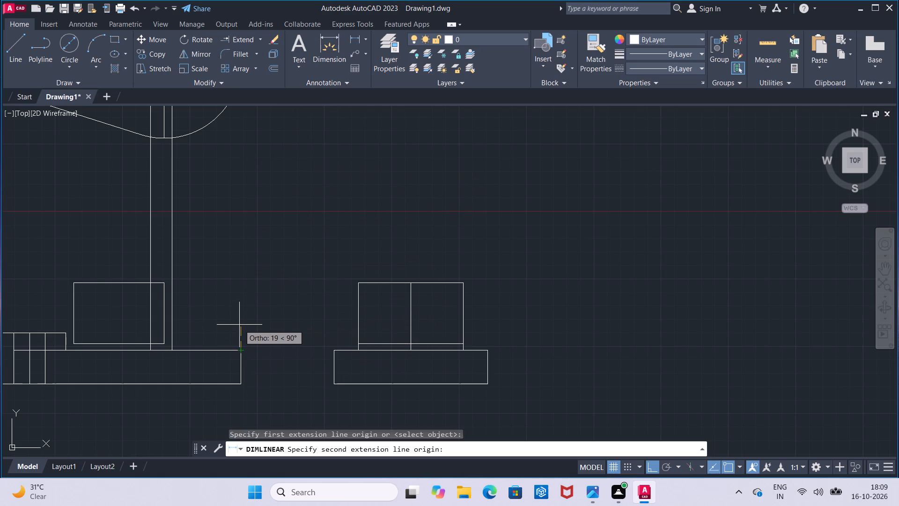
key(3)
key(8)
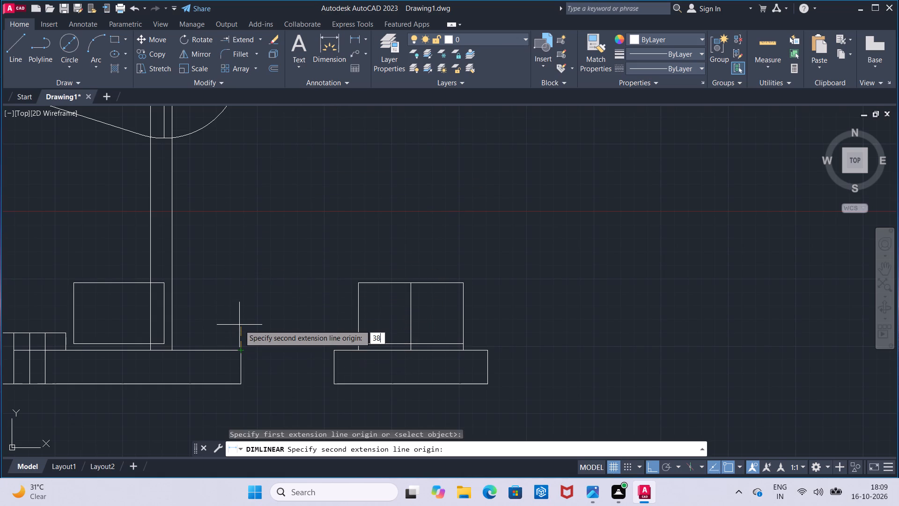
key(Return)
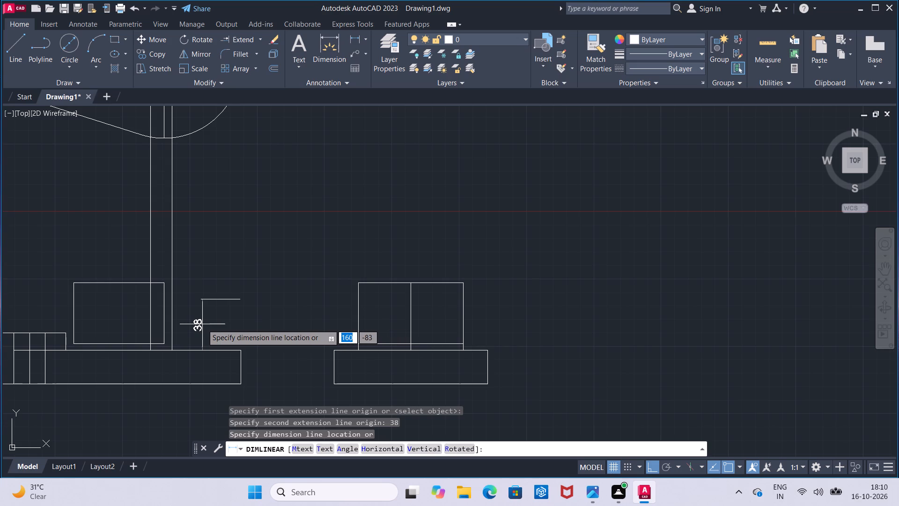
click(122, 327)
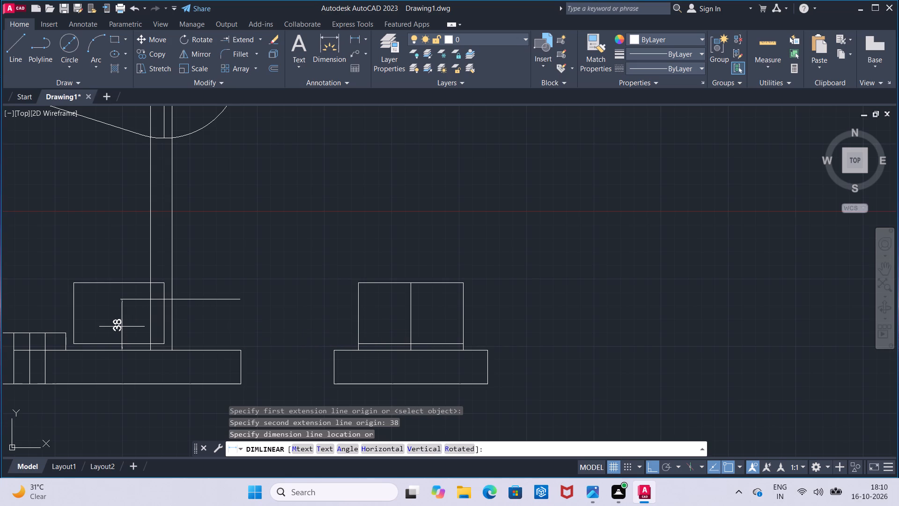
key(Escape)
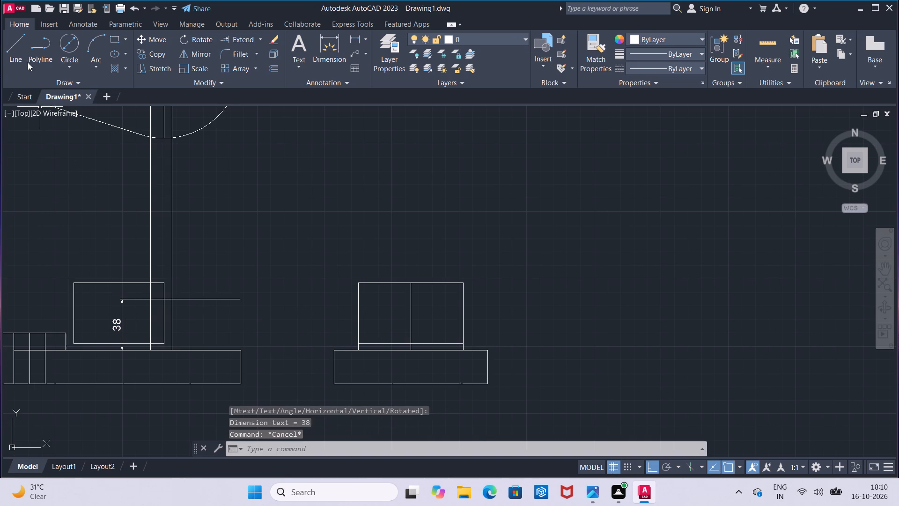
Draw a short horizontal line between the two extended verticals, level with the upper end of the 38 dimension.
click(17, 54)
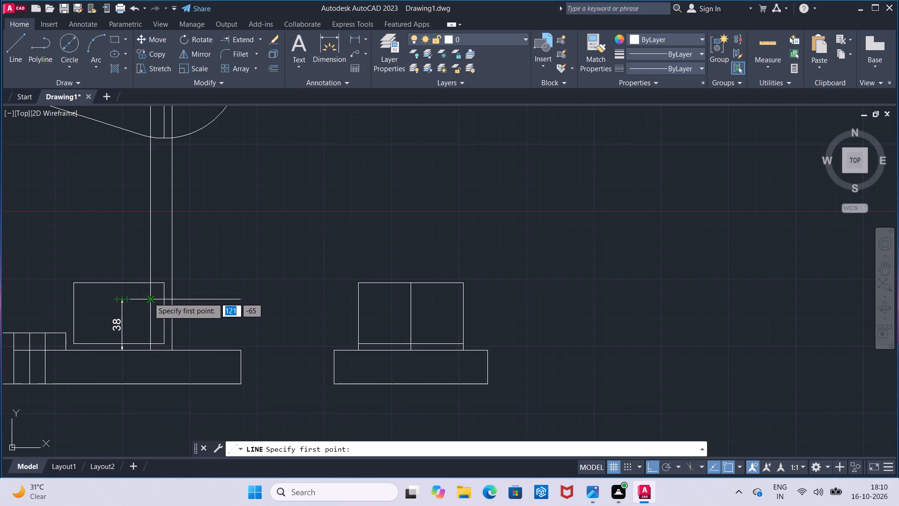
click(148, 298)
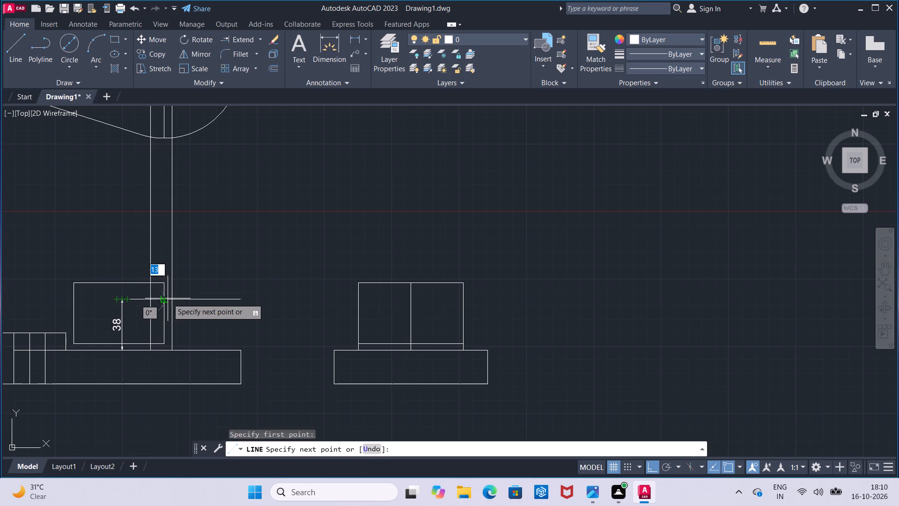
click(170, 298)
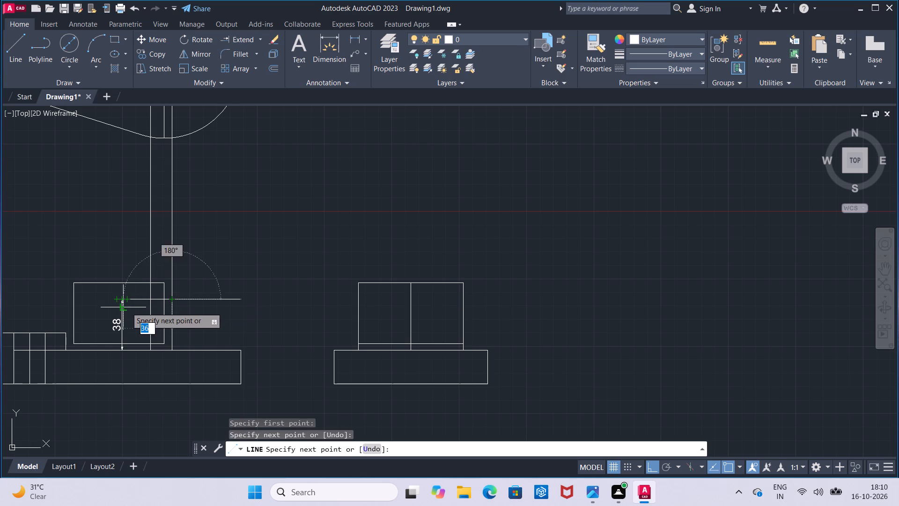
key(Escape)
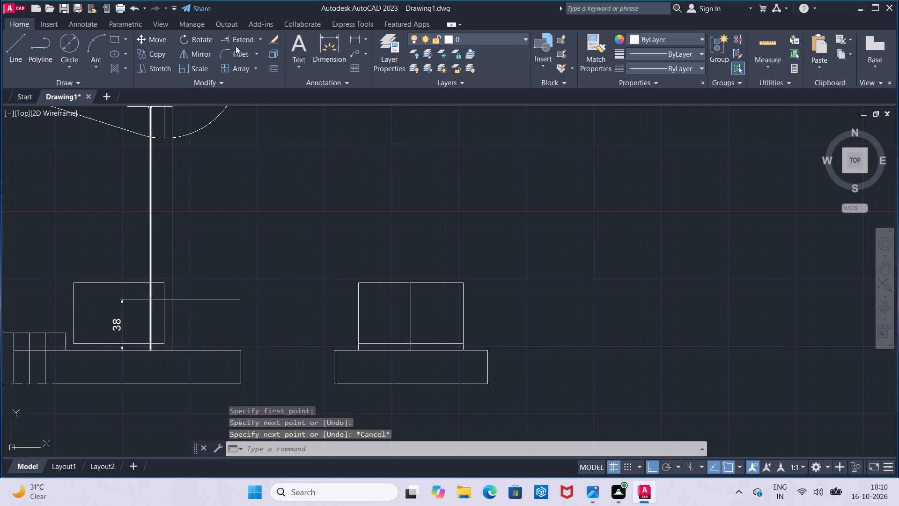
Remove the 38 dimension from the front view, keeping the short horizontal line.
click(259, 38)
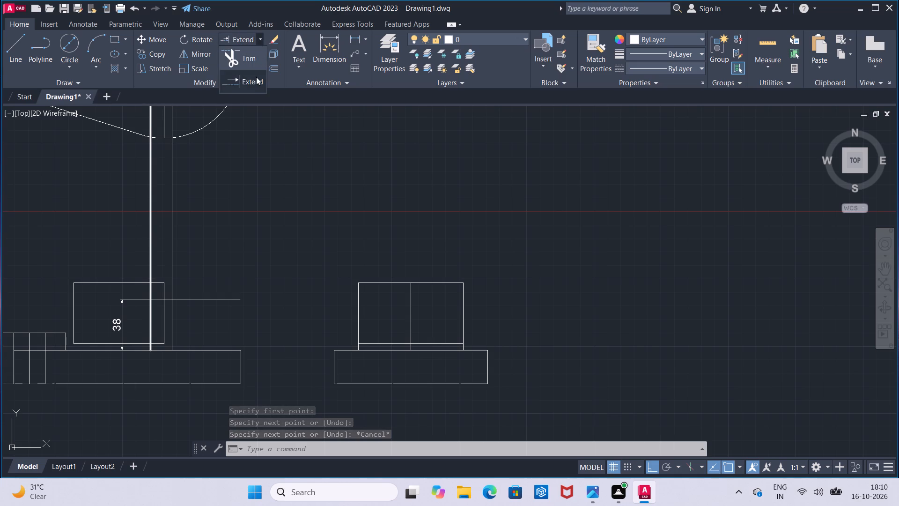
click(256, 78)
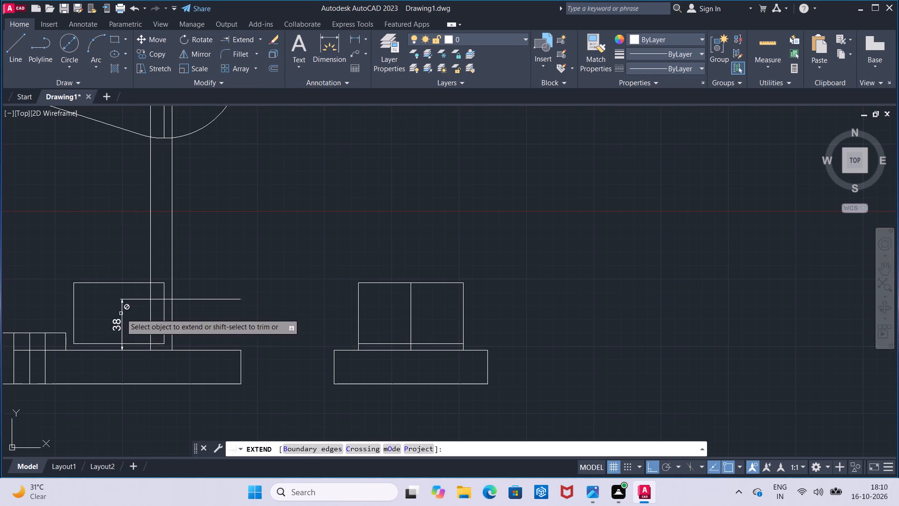
click(258, 35)
click(258, 57)
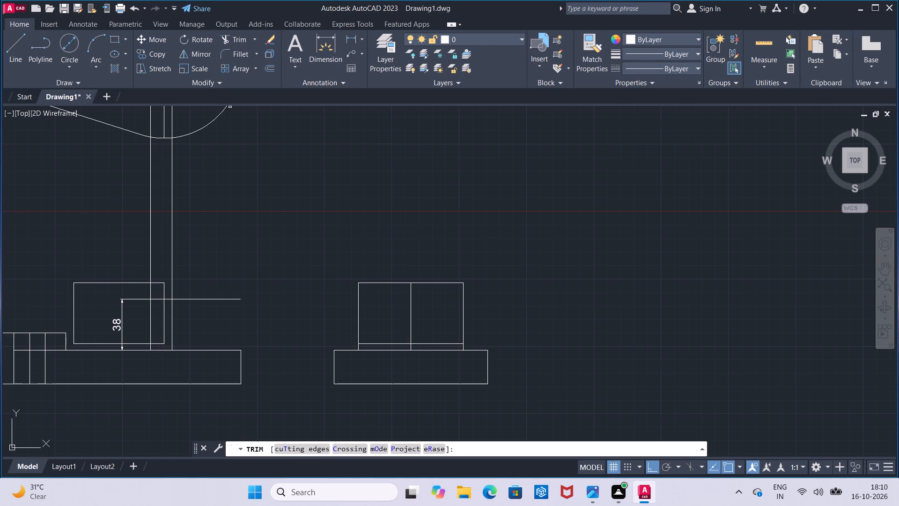
click(115, 322)
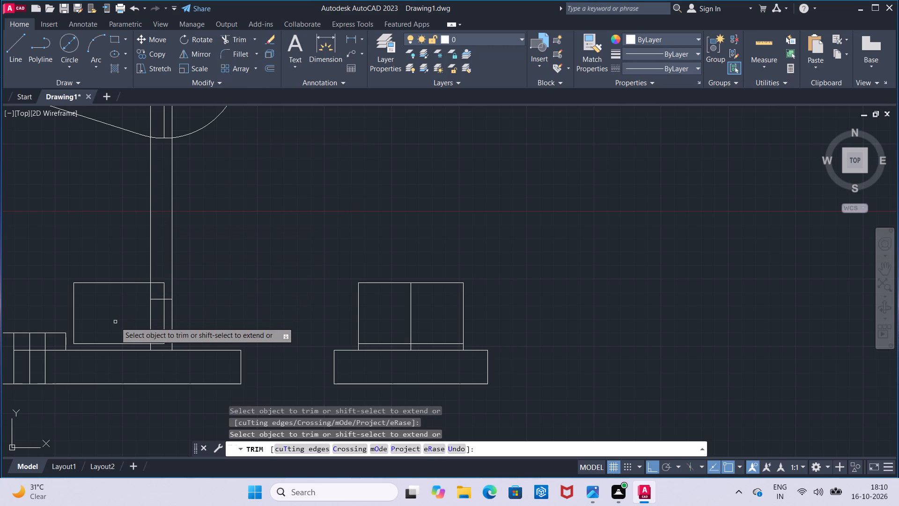
key(Escape)
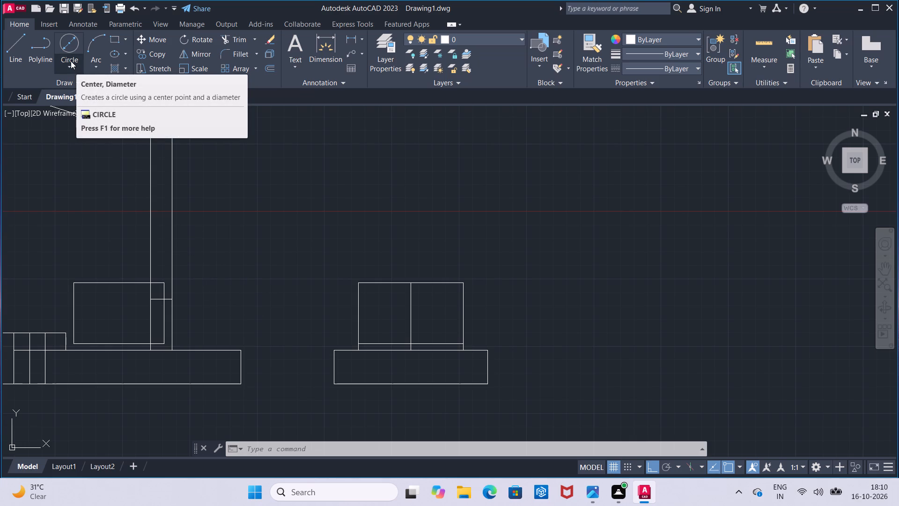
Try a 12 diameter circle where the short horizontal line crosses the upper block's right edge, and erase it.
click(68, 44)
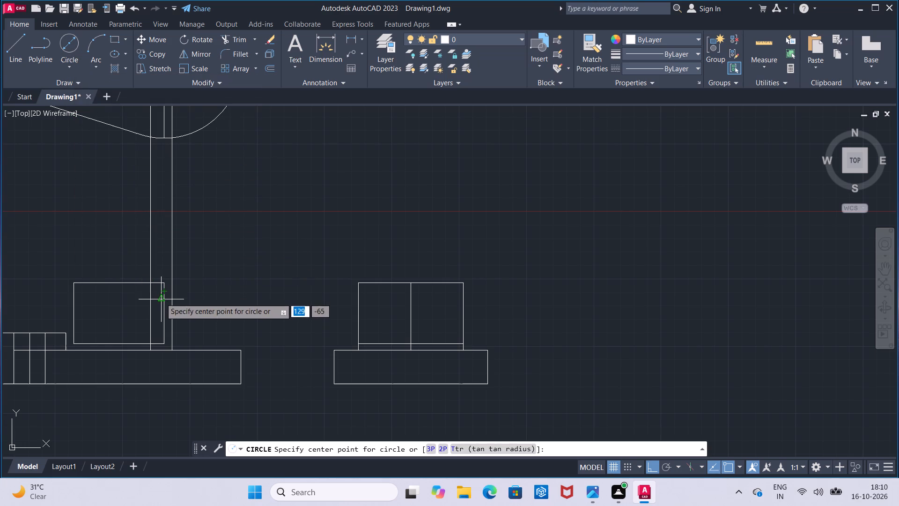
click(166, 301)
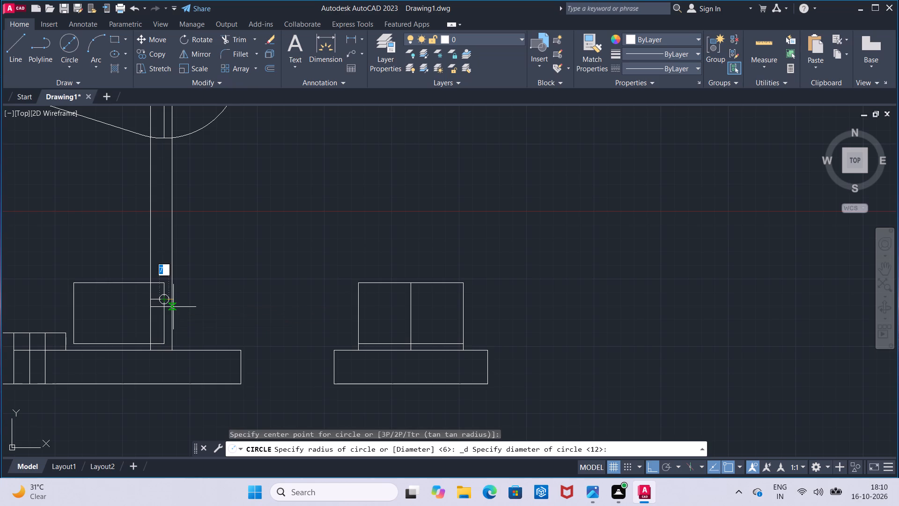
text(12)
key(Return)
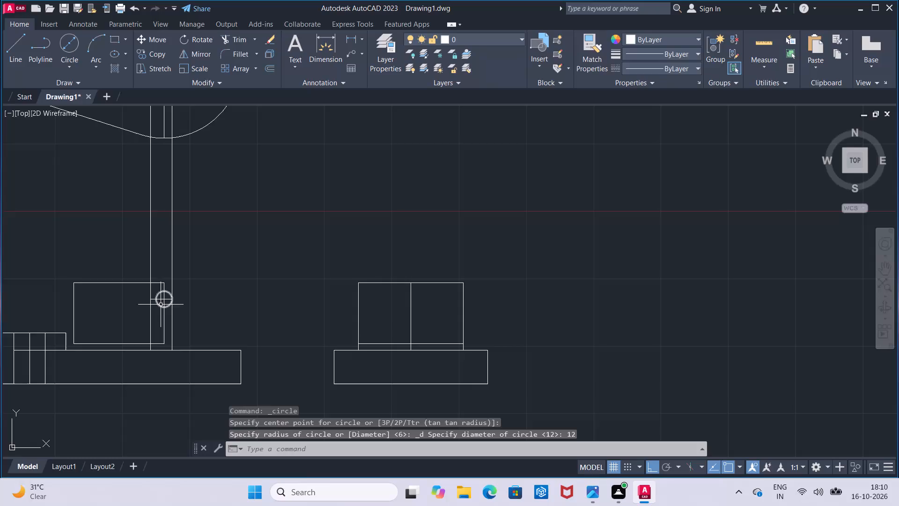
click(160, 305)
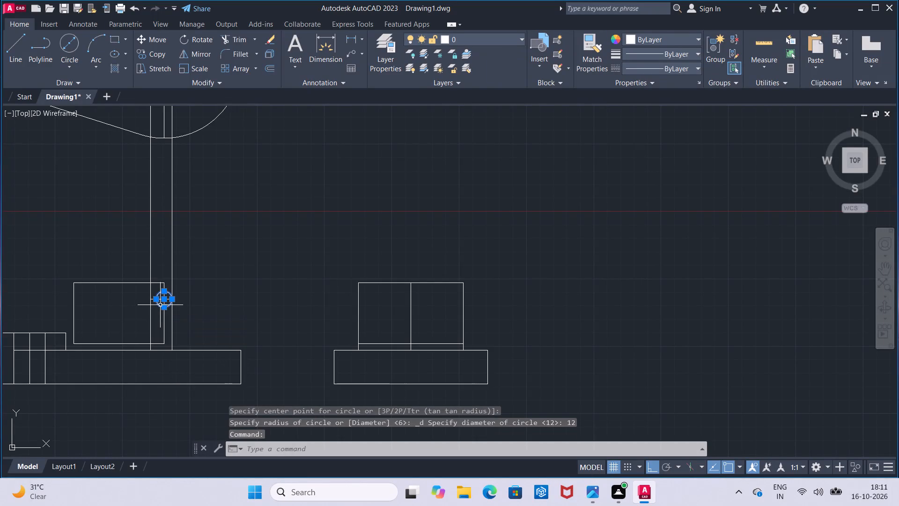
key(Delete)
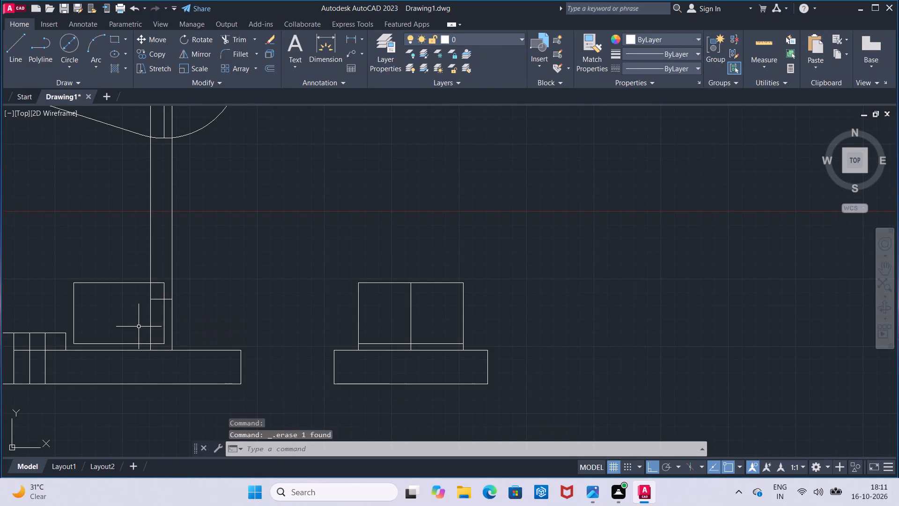
Trim away the projected verticals inside the top view's large arc and between the top view and the front view's upper block.
scroll(157, 246, up, 1)
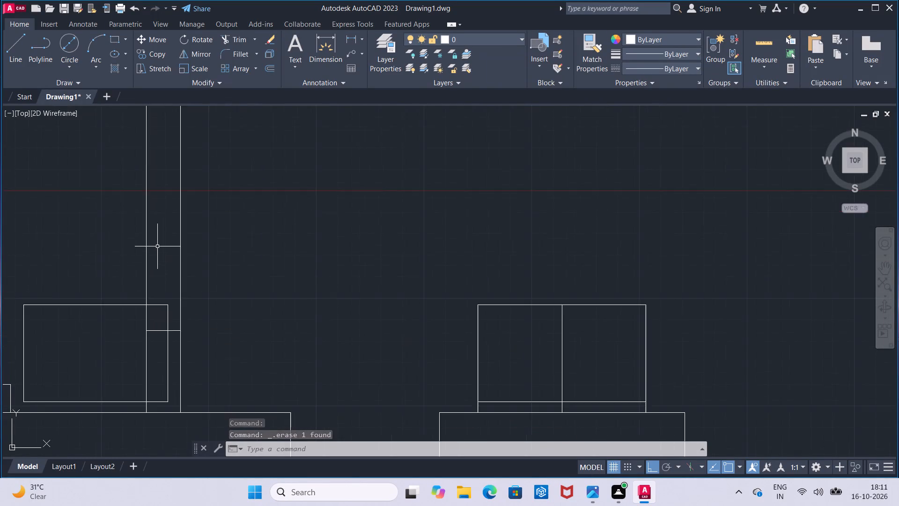
scroll(157, 246, up, 1)
scroll(157, 246, down, 2)
middle_drag(157, 246, 168, 311)
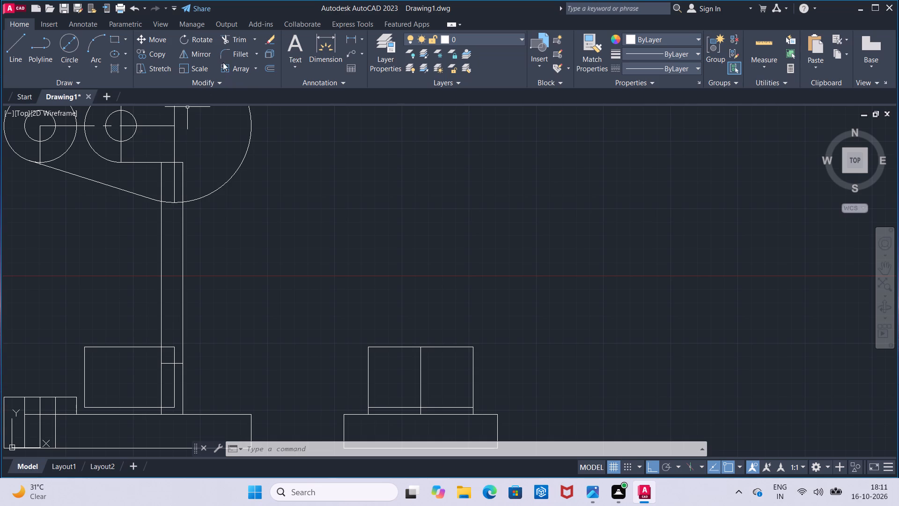
click(230, 41)
drag(147, 175, 180, 176)
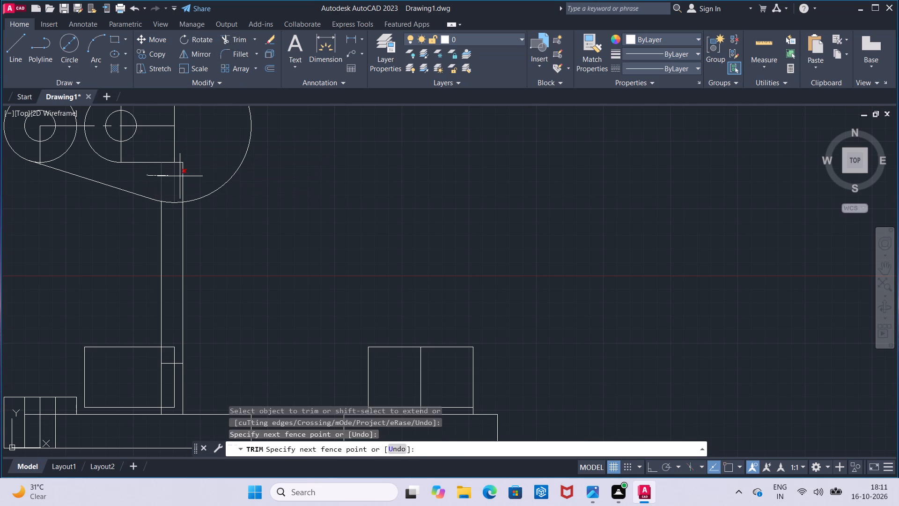
drag(180, 176, 186, 176)
drag(144, 262, 196, 262)
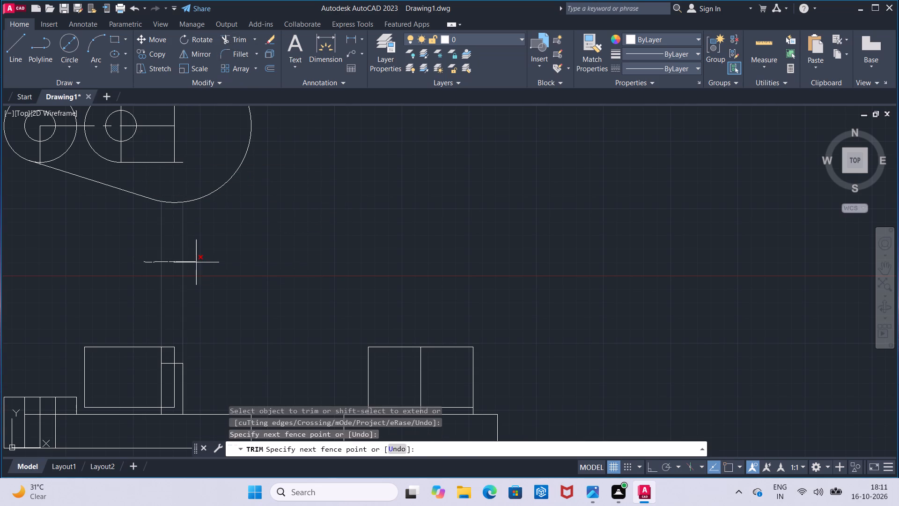
drag(196, 262, 197, 262)
Trim away the remaining projected vertical segments and the short horizontal line around the front view's upper block.
click(161, 354)
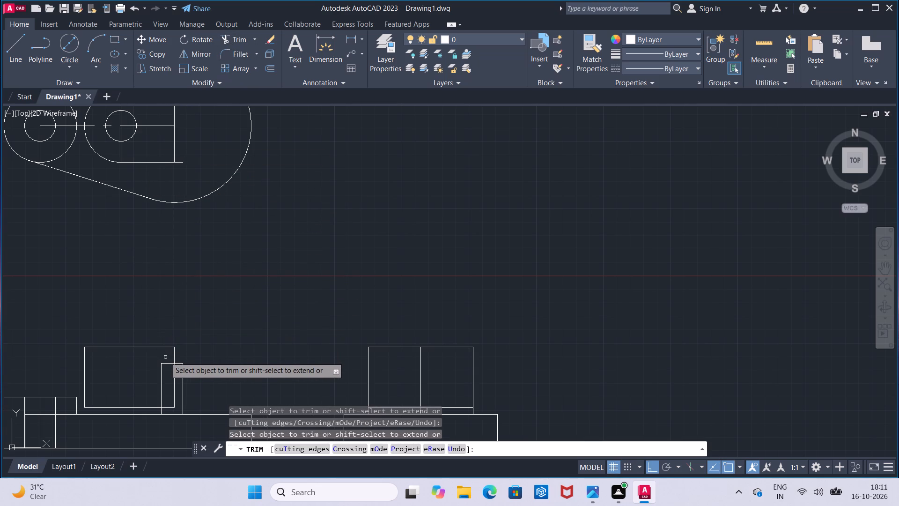
click(167, 363)
click(174, 365)
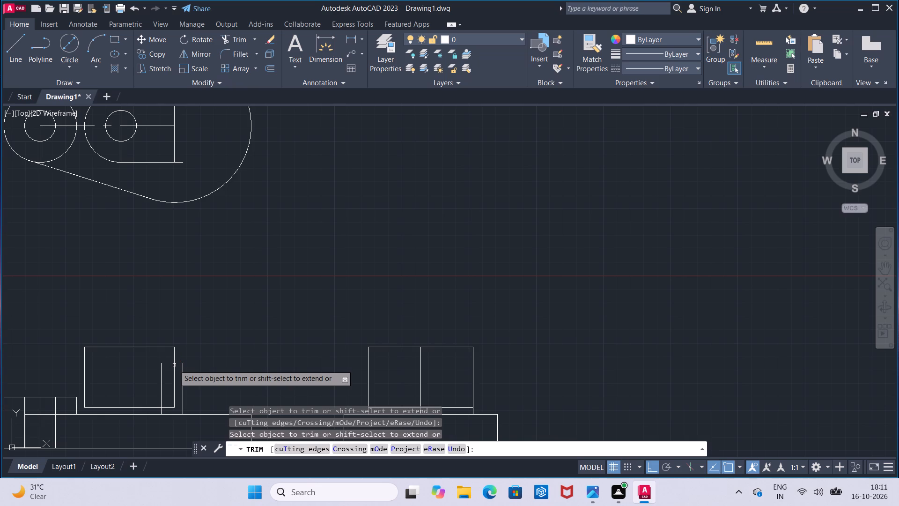
click(184, 366)
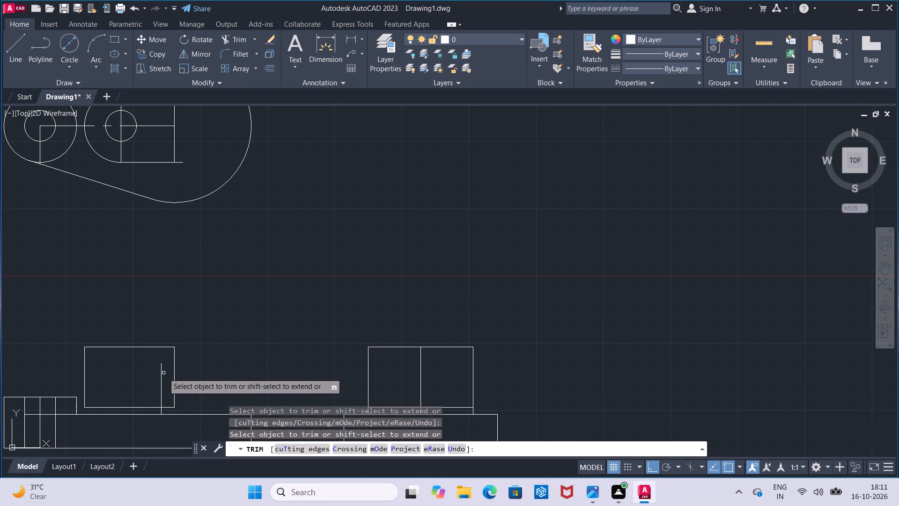
click(163, 373)
click(159, 375)
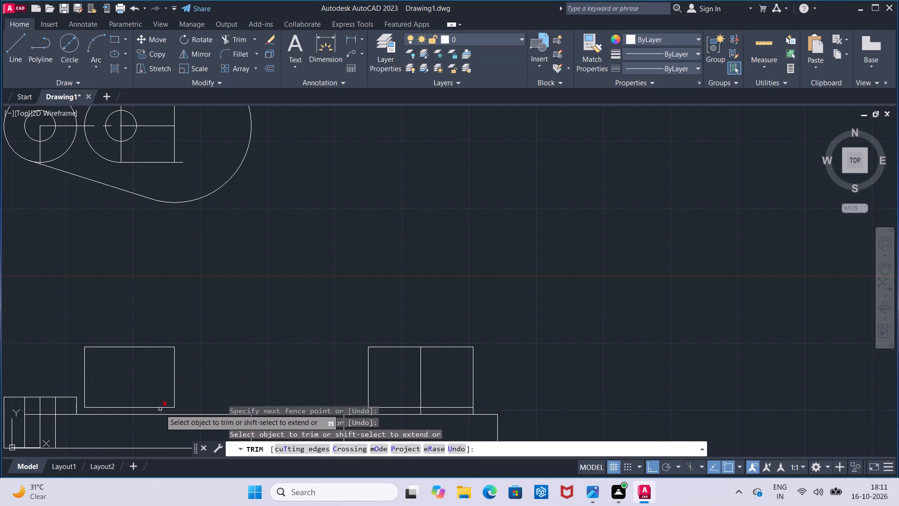
click(160, 409)
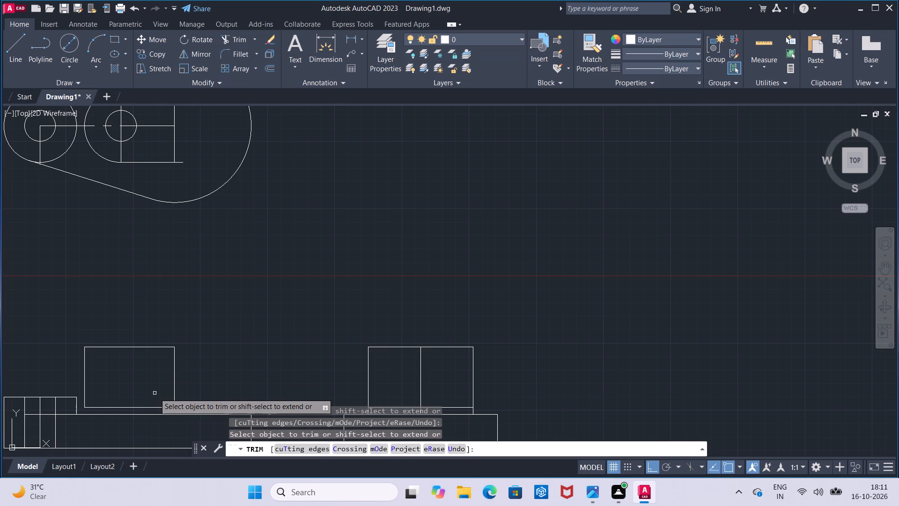
key(Escape)
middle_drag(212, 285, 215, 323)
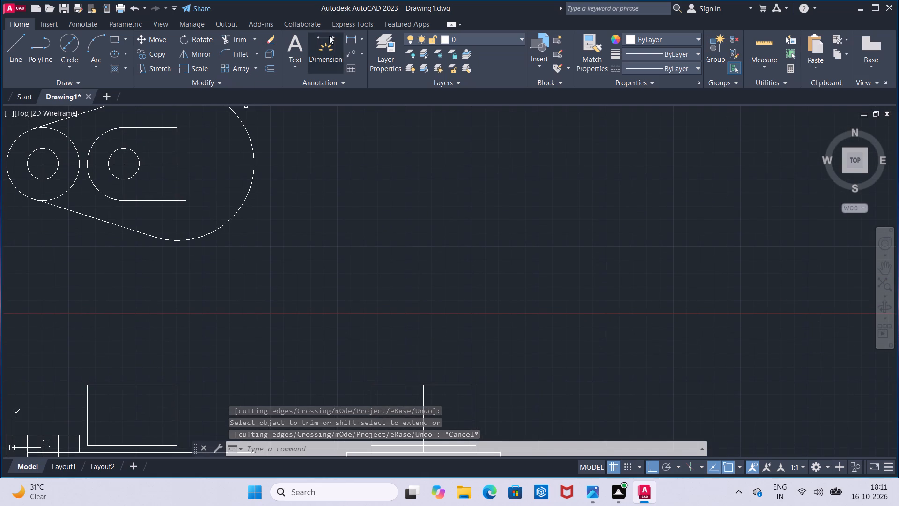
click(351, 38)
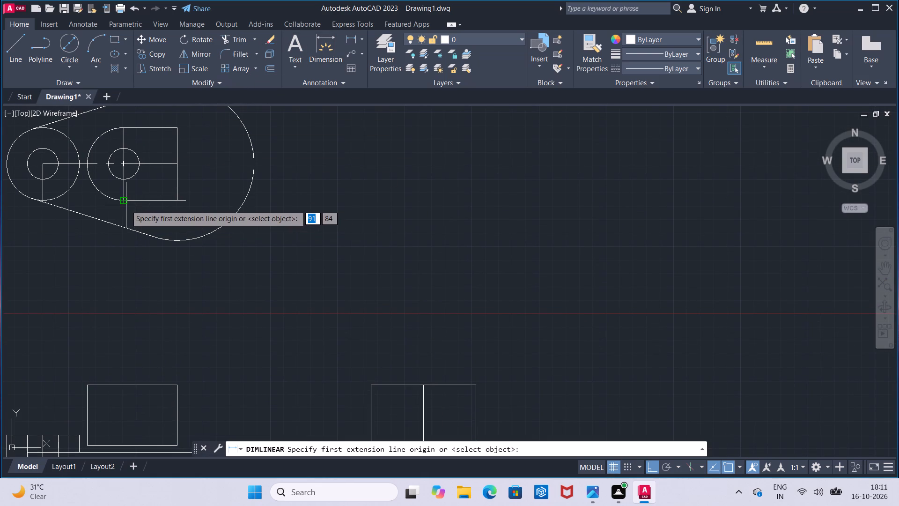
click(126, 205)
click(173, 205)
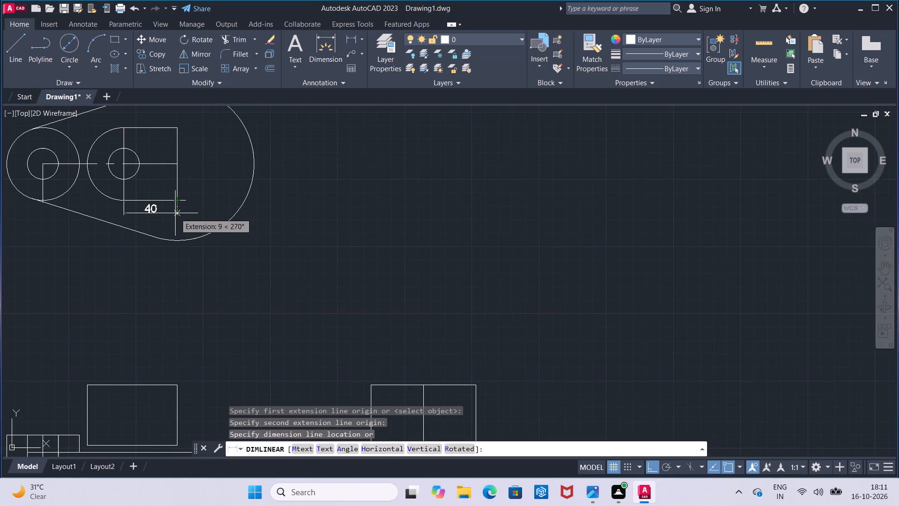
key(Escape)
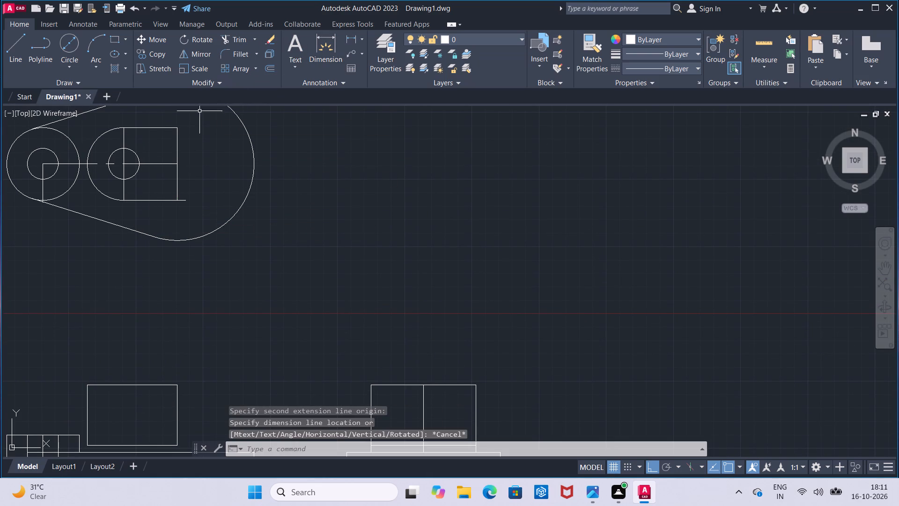
Trim the overhang of the top view slot's lower horizontal edge beyond its straight vertical end.
click(236, 41)
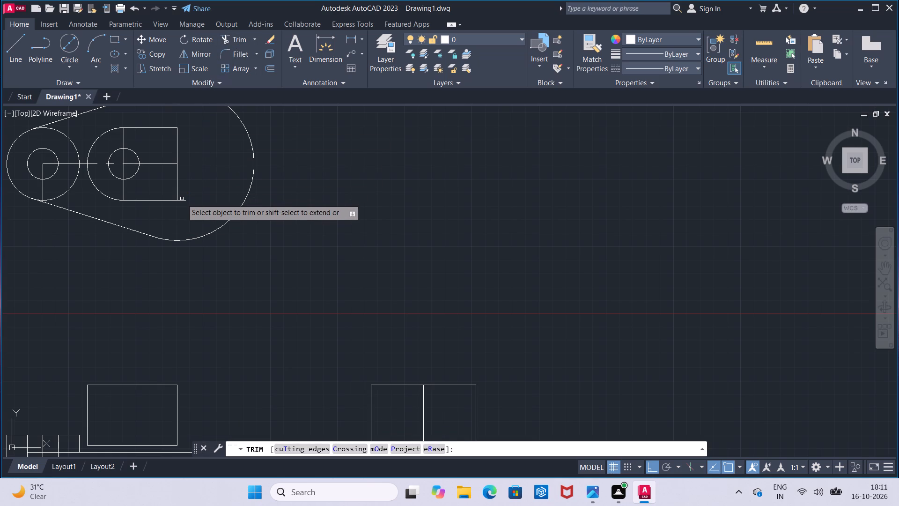
click(182, 199)
click(184, 200)
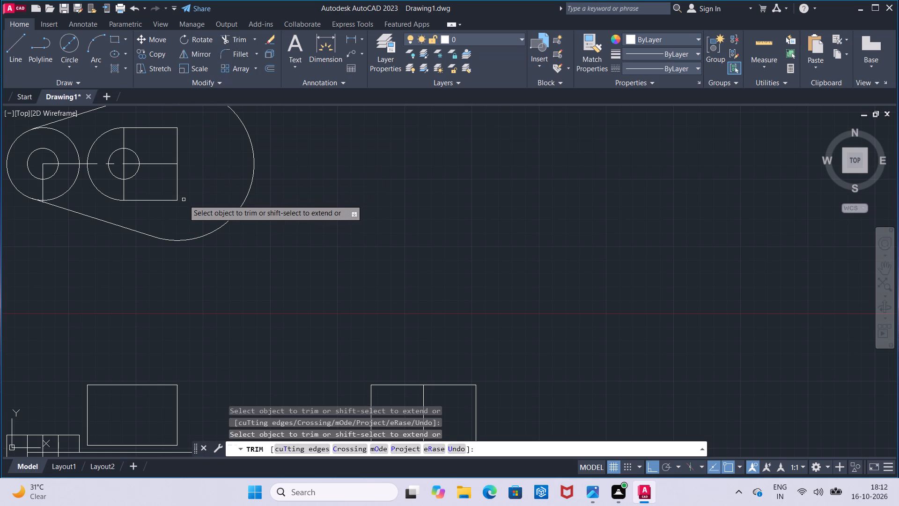
key(Escape)
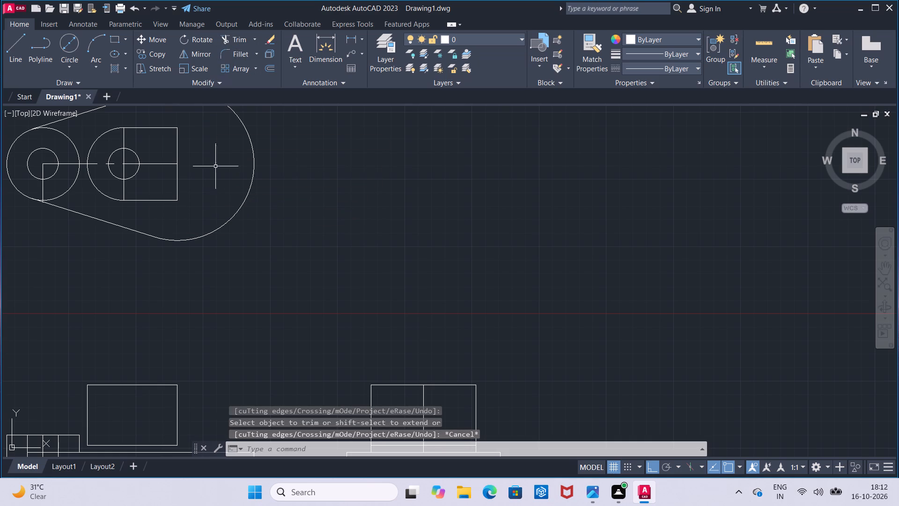
Extend the centre line on the top view slot's vertical end down to the large arc.
click(252, 42)
drag(251, 74, 251, 80)
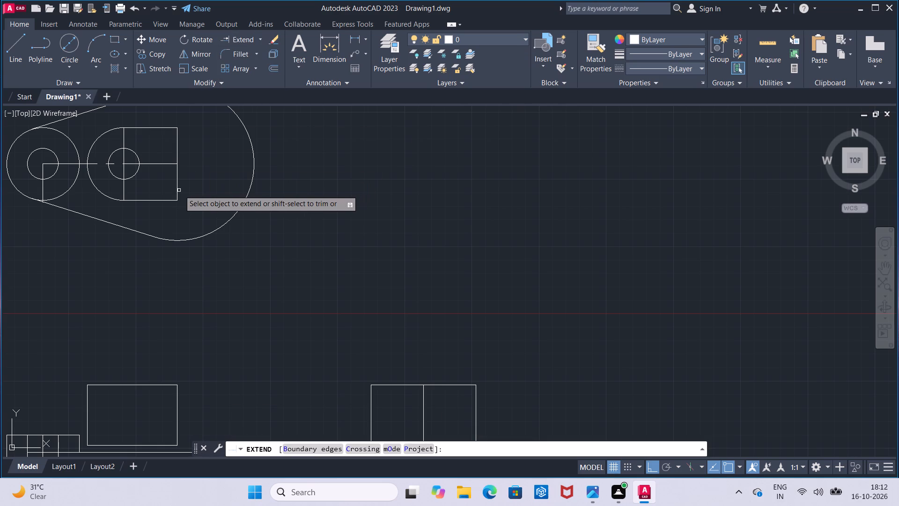
click(178, 191)
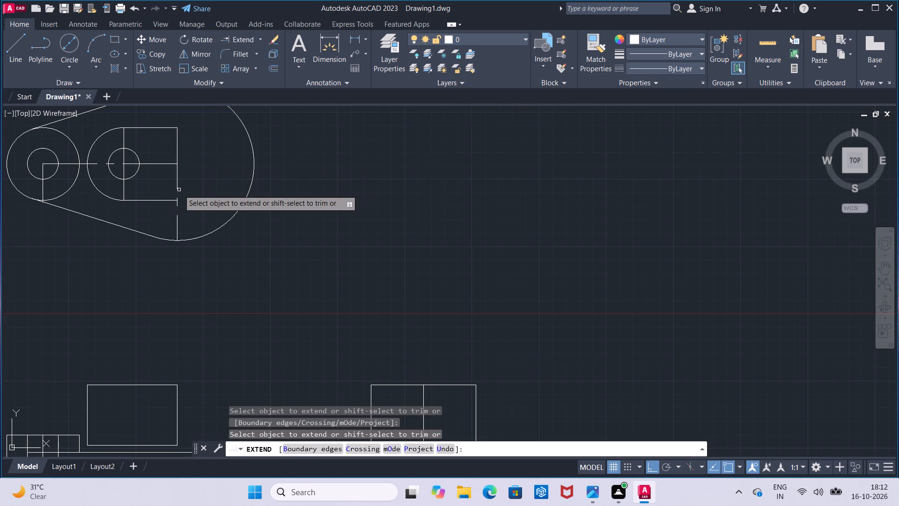
key(Escape)
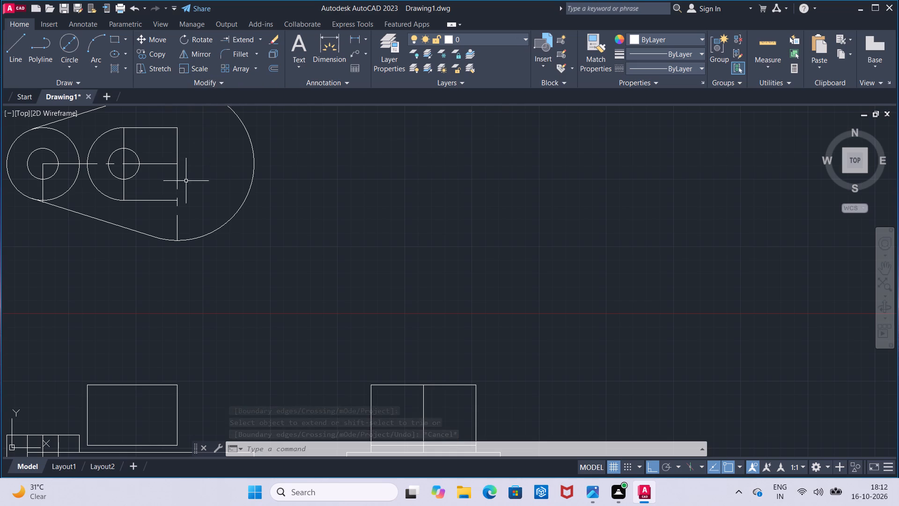
Change the linetype of the extended vertical centre line to ByLayer.
click(176, 207)
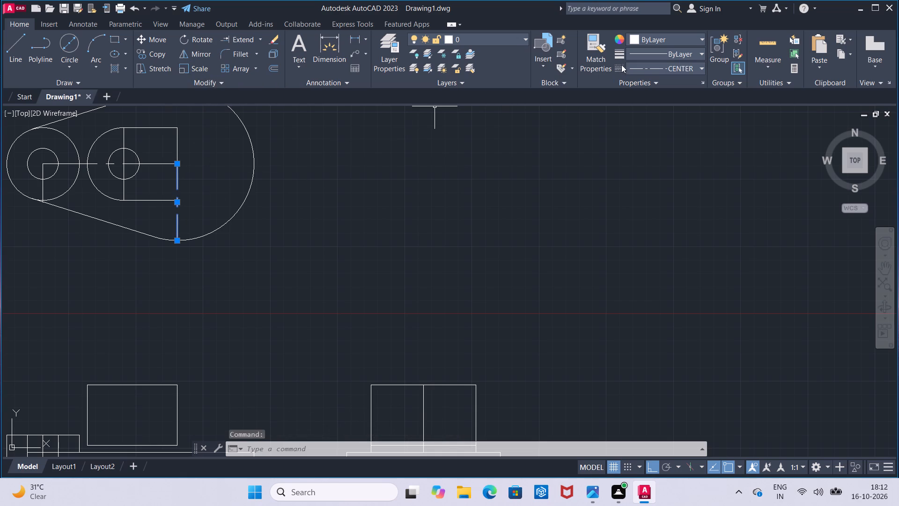
click(627, 63)
click(641, 81)
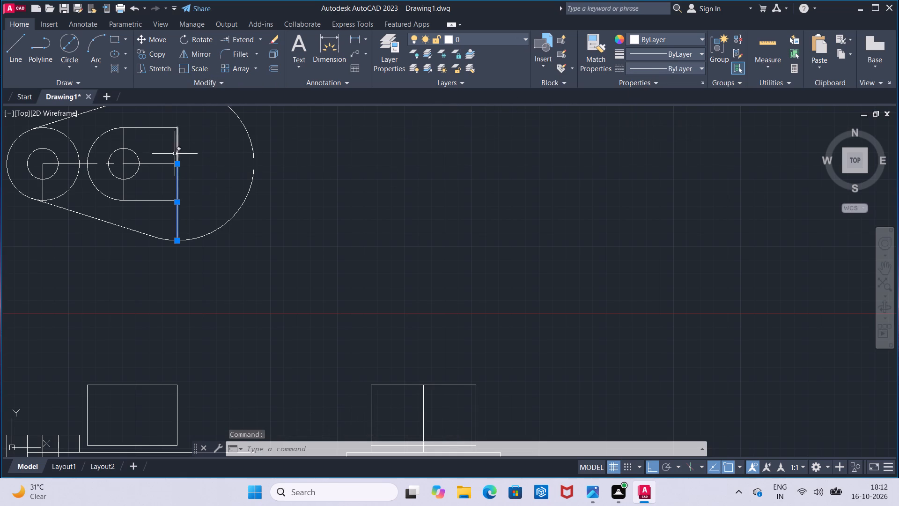
Extend the top view's vertical line from the large arc down to the front view's upper block.
click(246, 40)
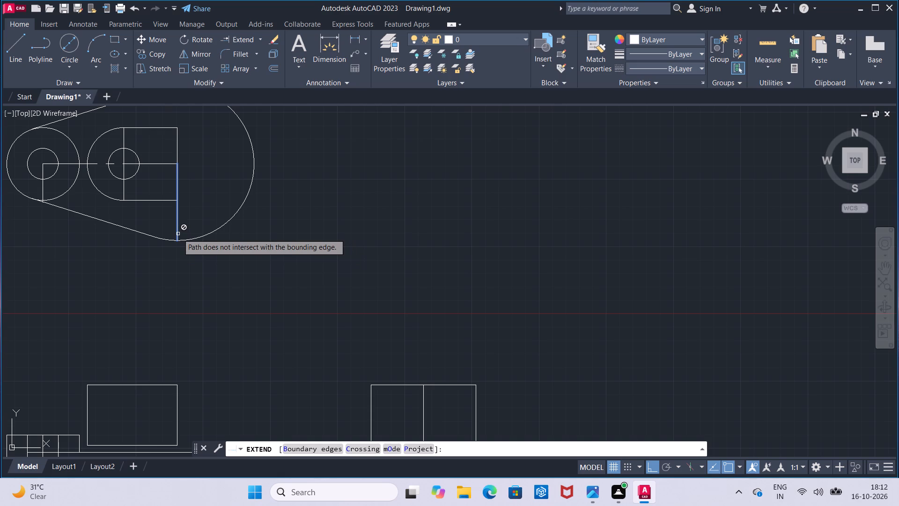
key(Escape)
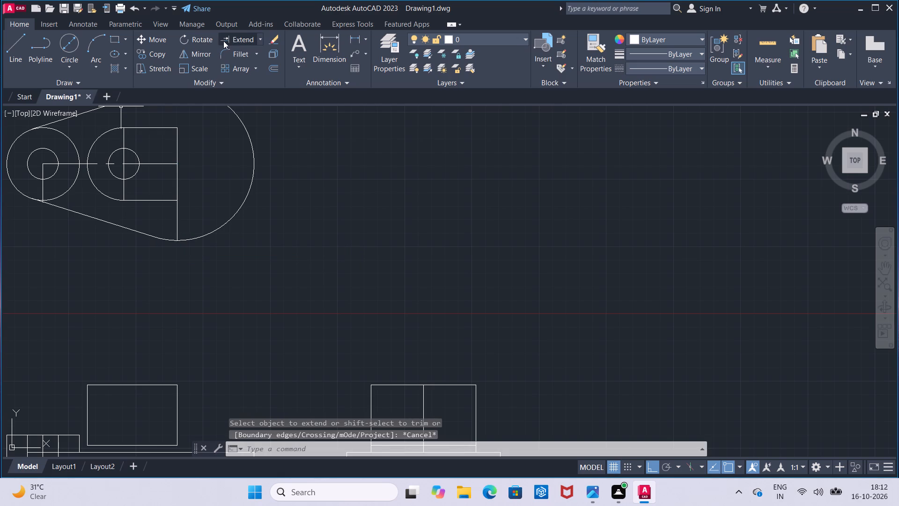
click(225, 40)
click(177, 223)
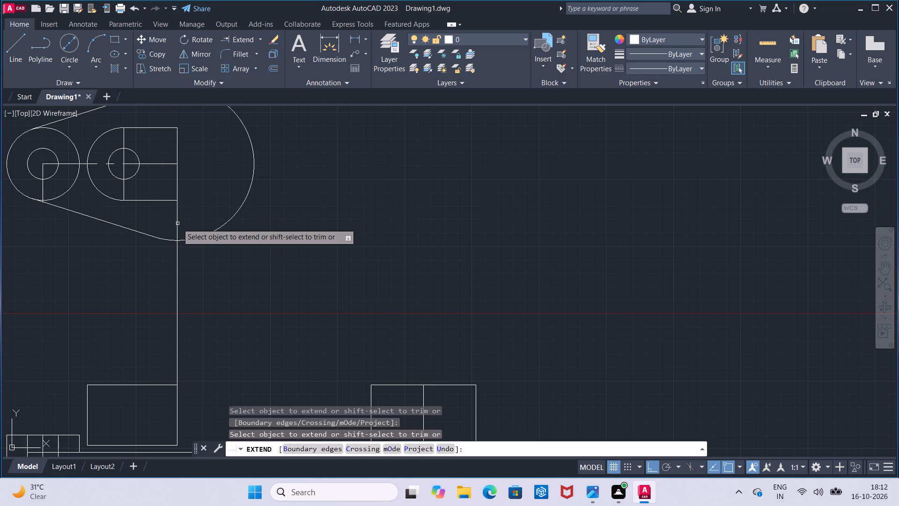
key(Escape)
Extend the right edge of the front view's upper block down to the top of the base.
middle_drag(206, 359, 202, 295)
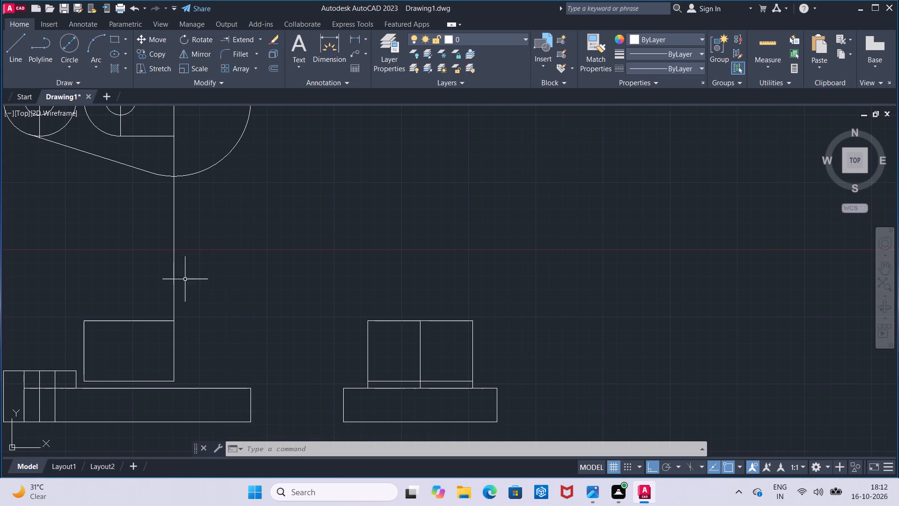
click(244, 41)
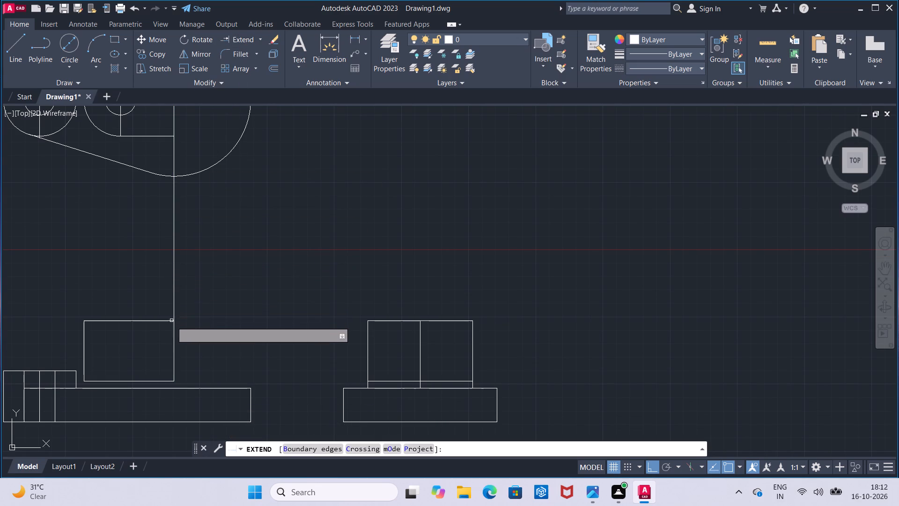
click(174, 362)
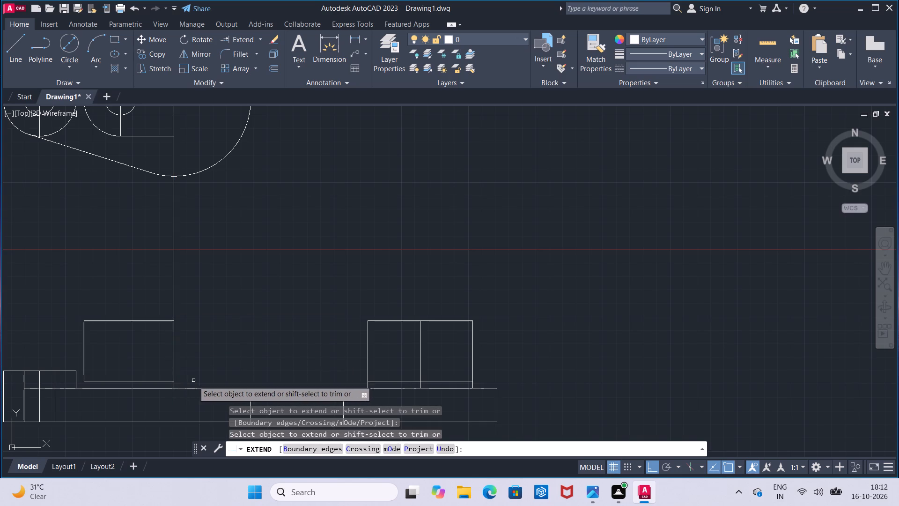
key(Escape)
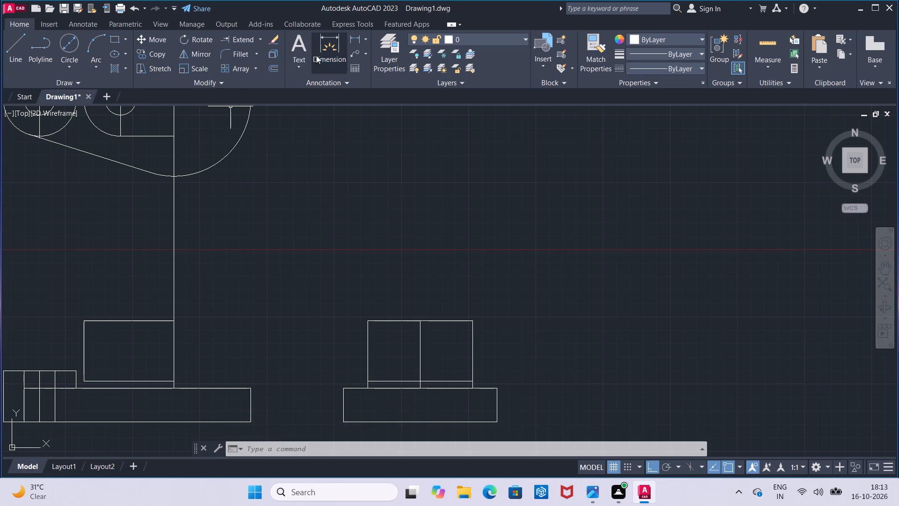
Place a 38 vertical linear dimension upward from where the block's right edge meets the base, with its dimension line inside the block.
click(352, 45)
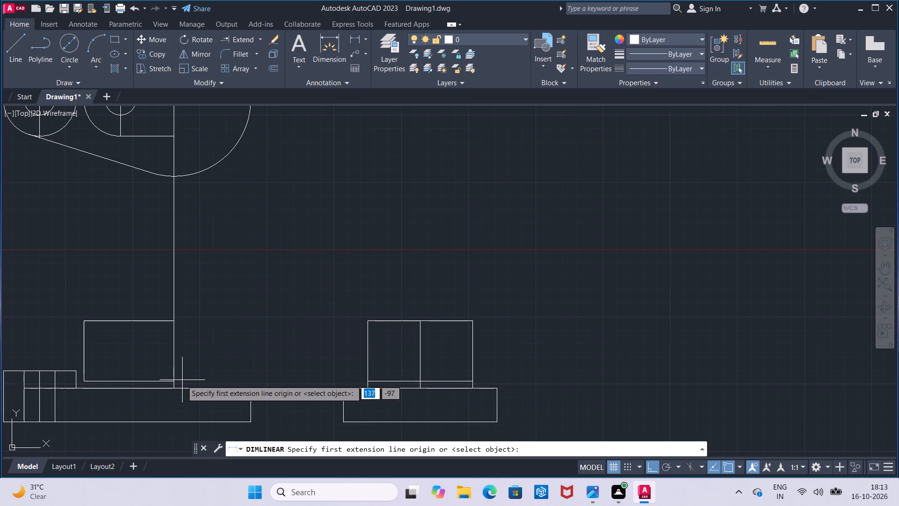
click(175, 387)
key(3)
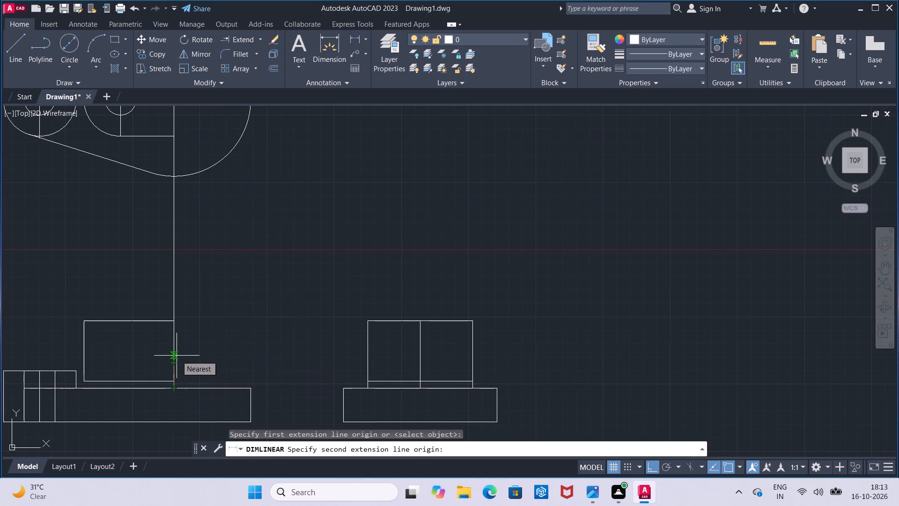
key(8)
key(Return)
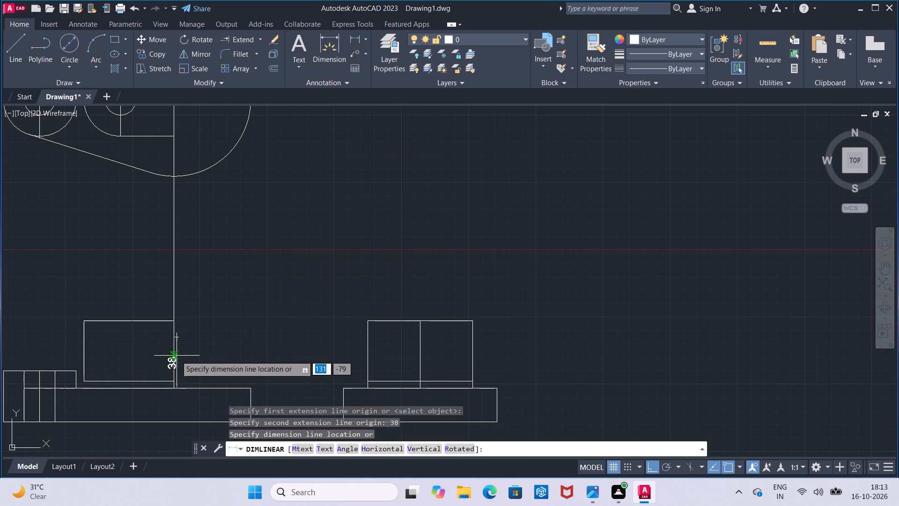
click(152, 356)
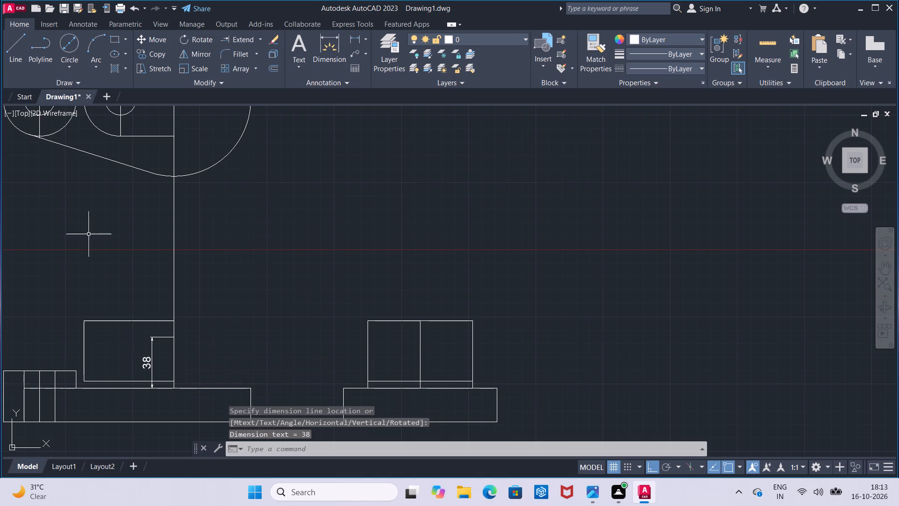
Draw a short horizontal line, about 9 long, from the 38 dimension's upper extension line to the front-view block's right edge.
click(21, 59)
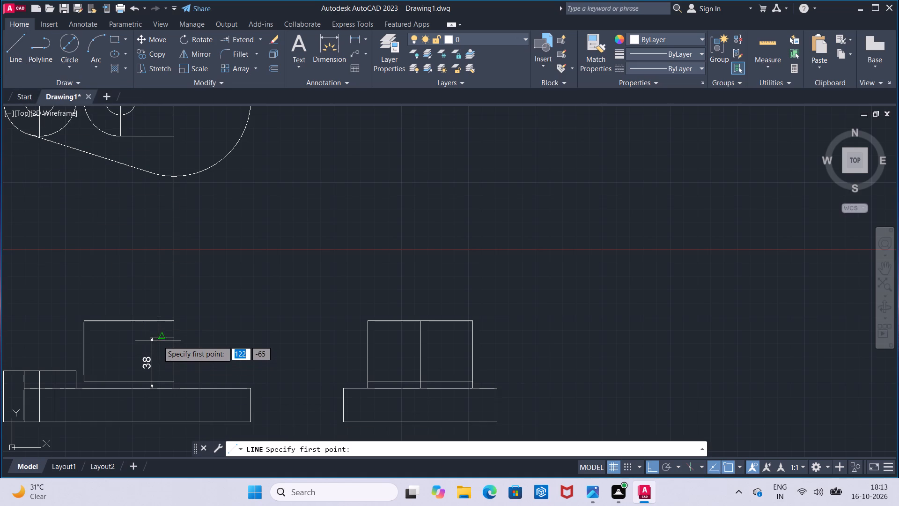
click(159, 337)
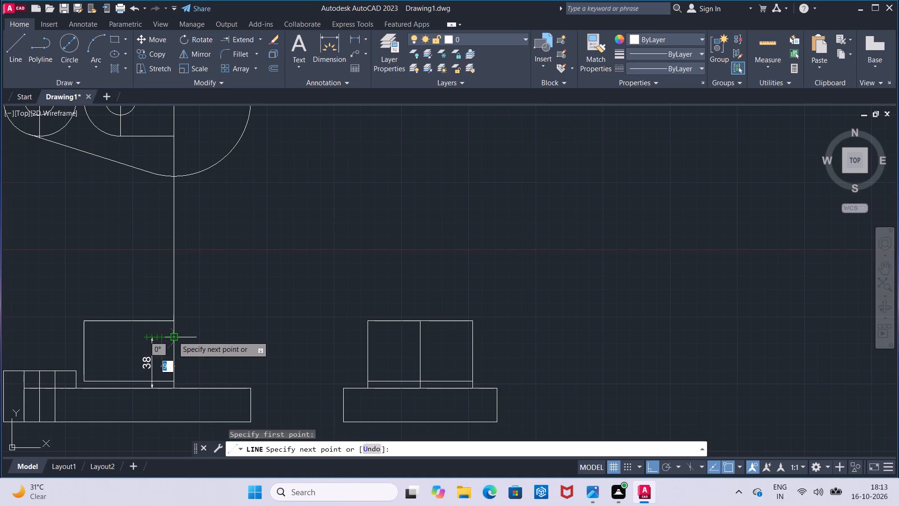
click(174, 335)
key(Escape)
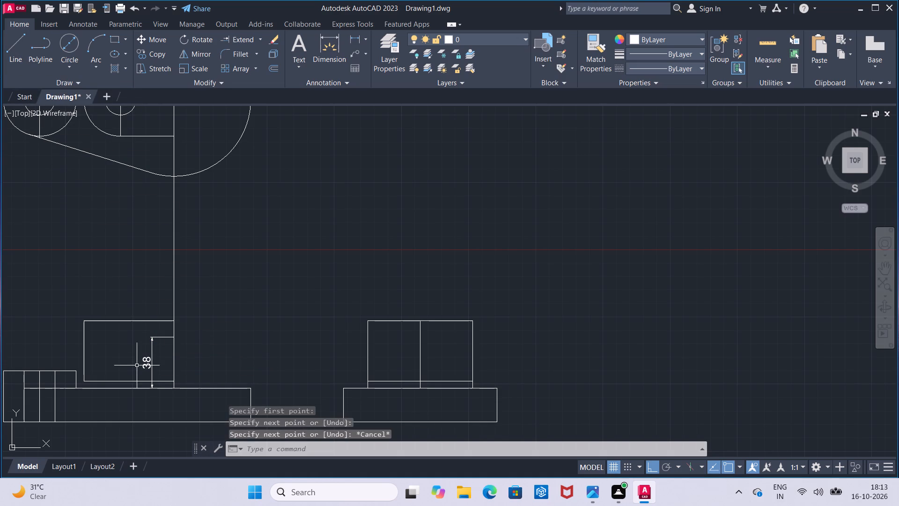
Erase the 38 dimension inside the front view's upper block.
click(149, 365)
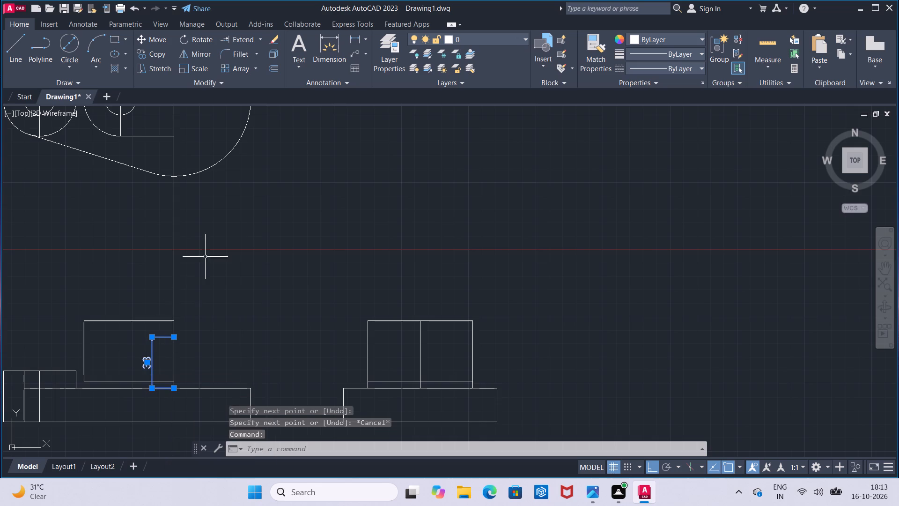
click(271, 43)
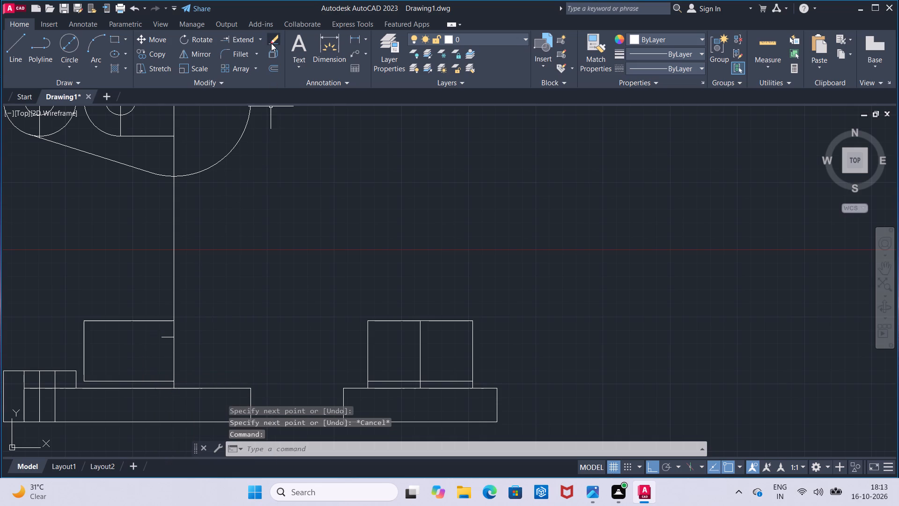
key(Escape)
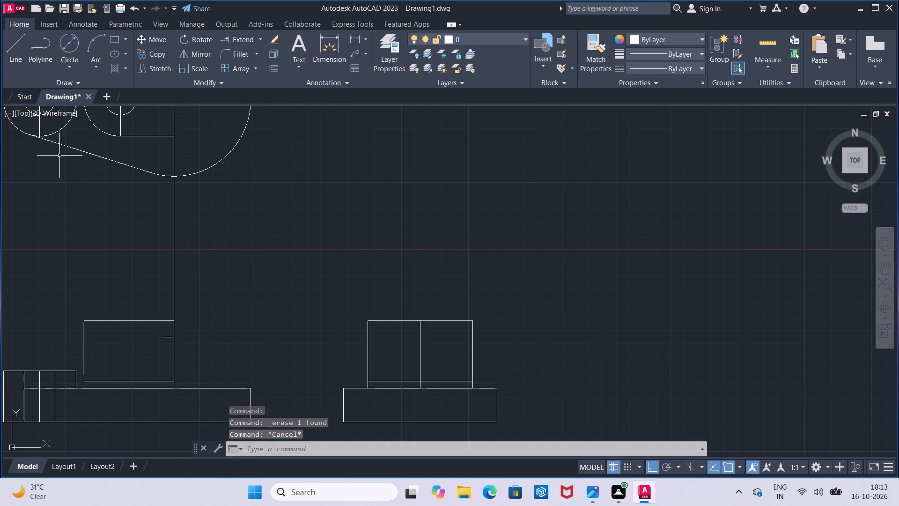
Draw a 12 diameter circle centred where the short horizontal line meets the front-view block's right edge.
click(74, 44)
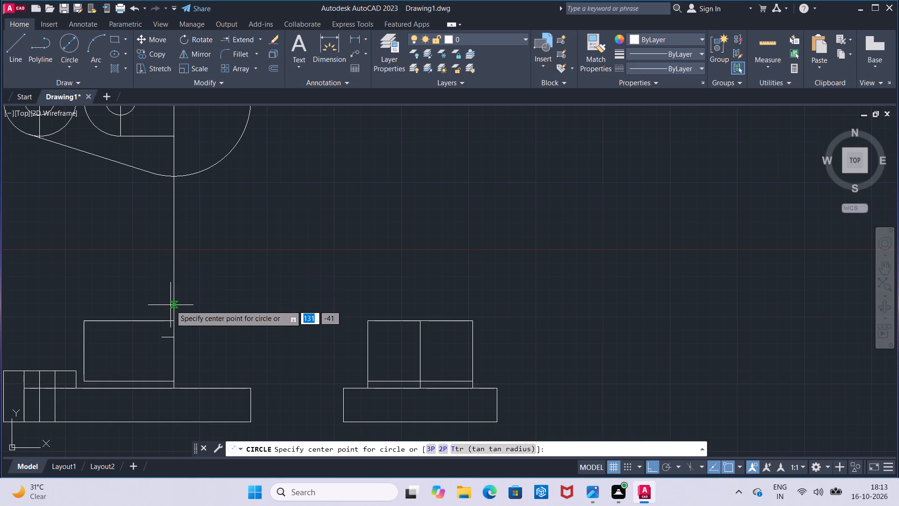
click(172, 341)
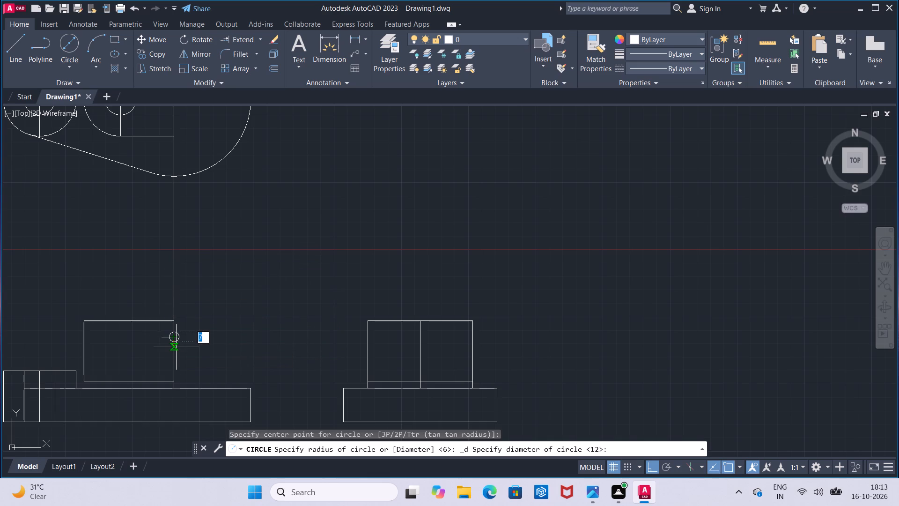
key(1)
key(2)
key(Return)
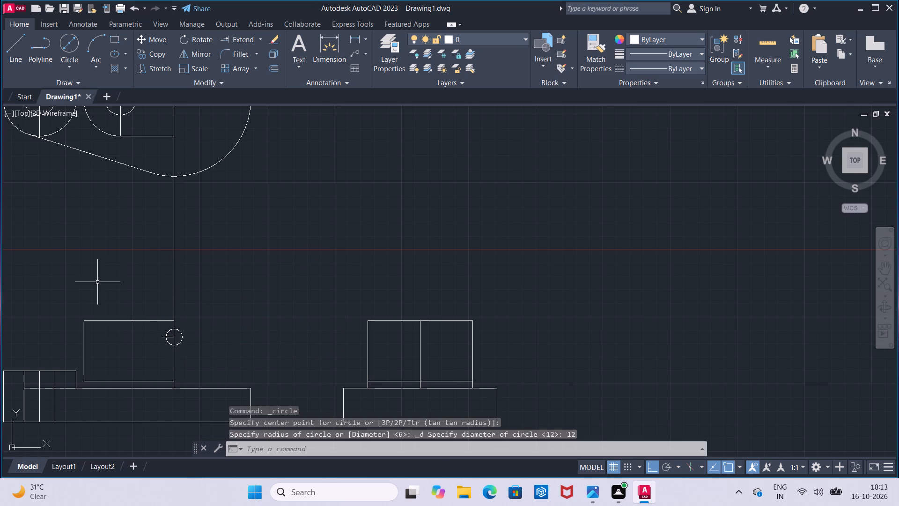
Draw a concentric circle of radius 10 around the 12 diameter circle on the front-view block's right edge.
click(67, 58)
click(86, 93)
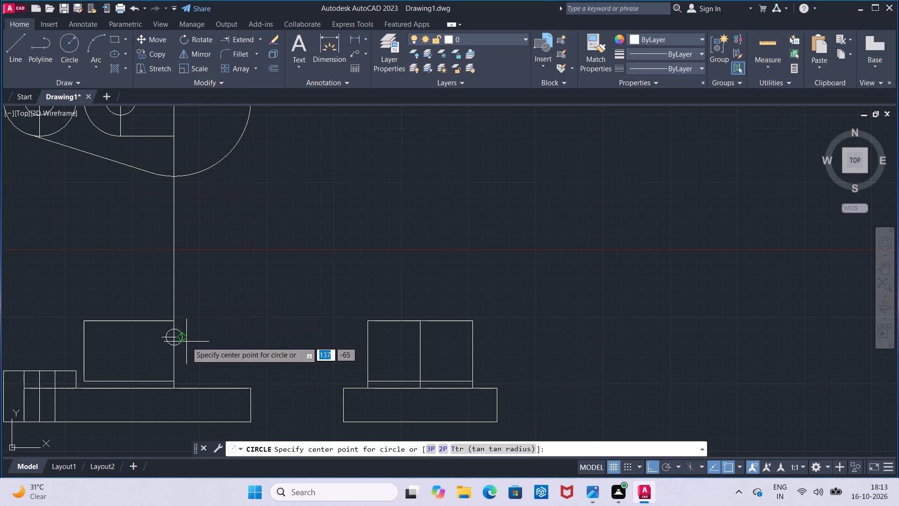
click(175, 337)
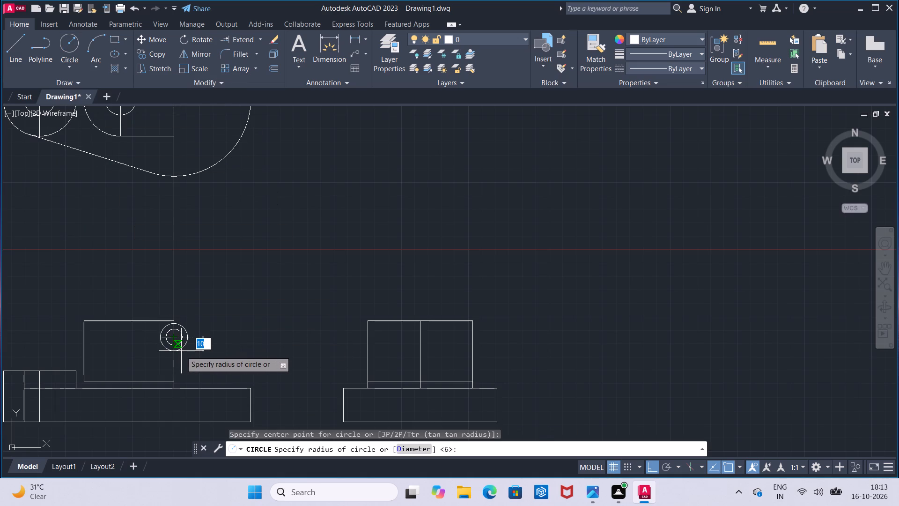
key(1)
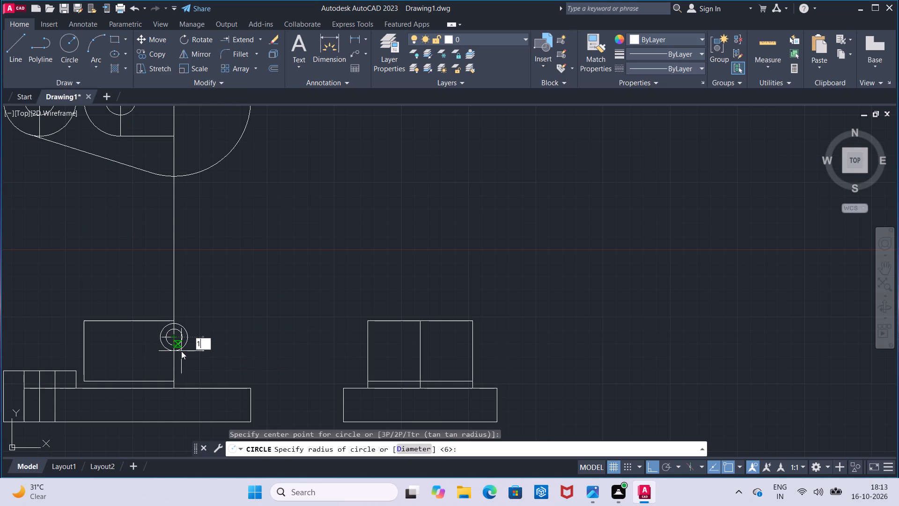
key(0)
key(Return)
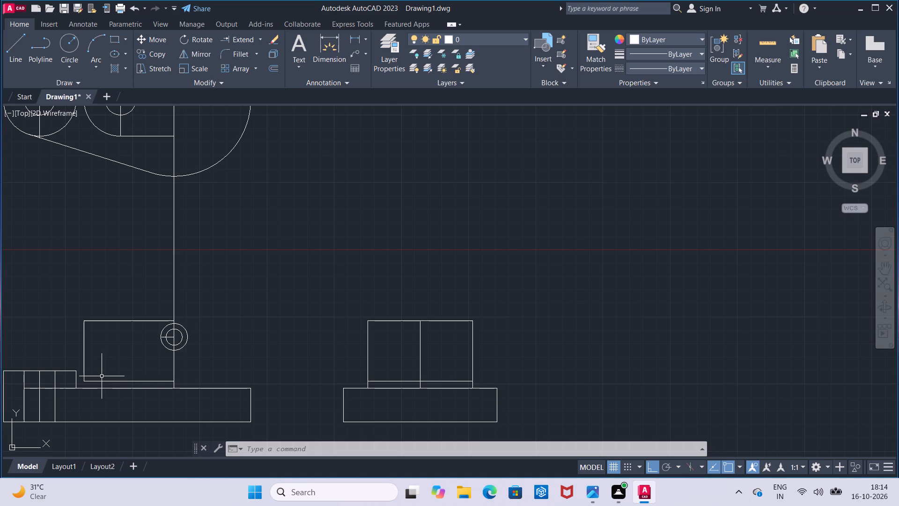
Trim away the vertical projection line between the two views and its remaining piece between the top view's rectangle and large arc.
scroll(101, 376, up, 1)
scroll(101, 376, down, 1)
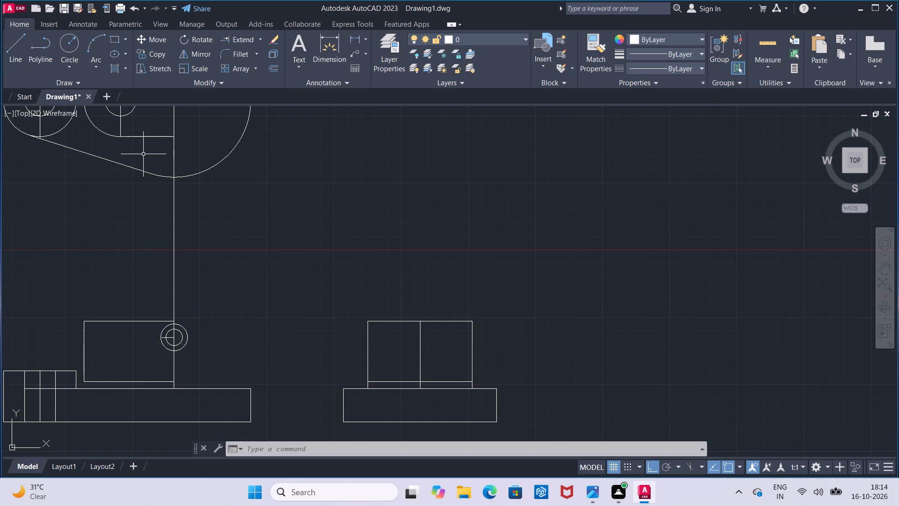
click(260, 40)
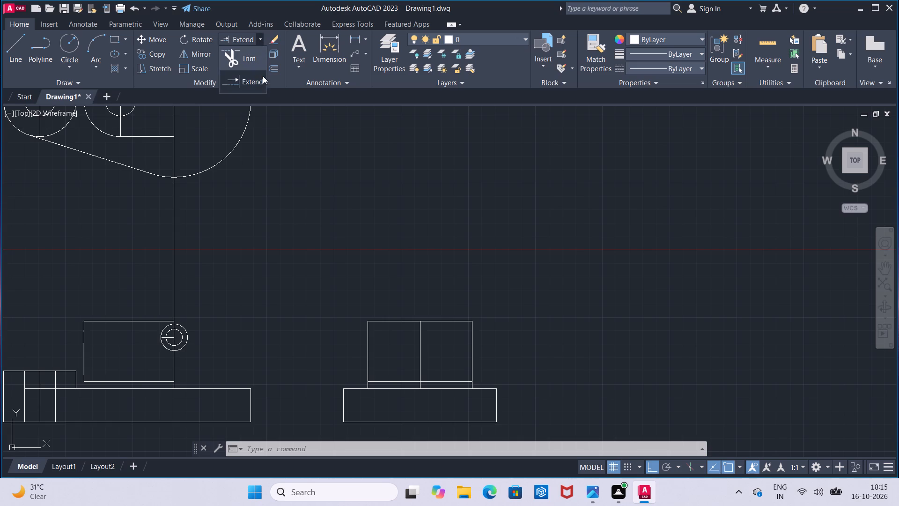
click(257, 67)
drag(198, 254, 146, 260)
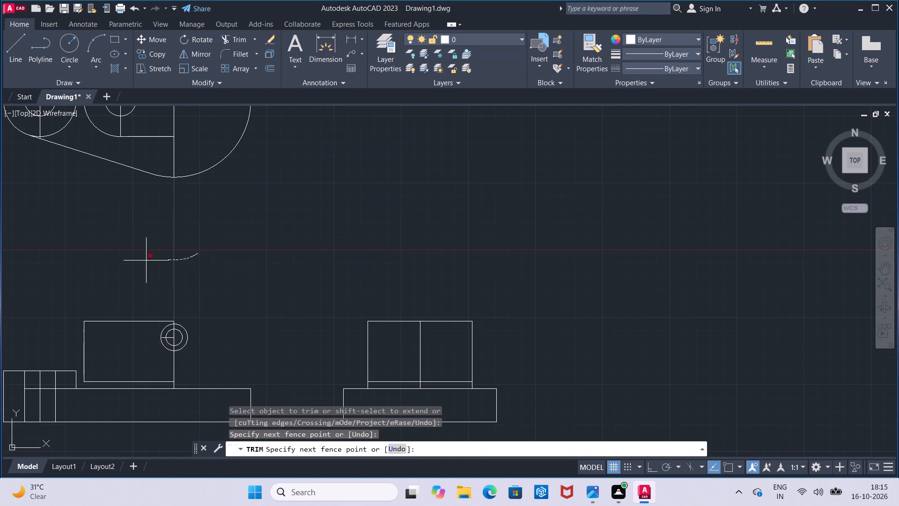
drag(146, 260, 142, 260)
click(172, 171)
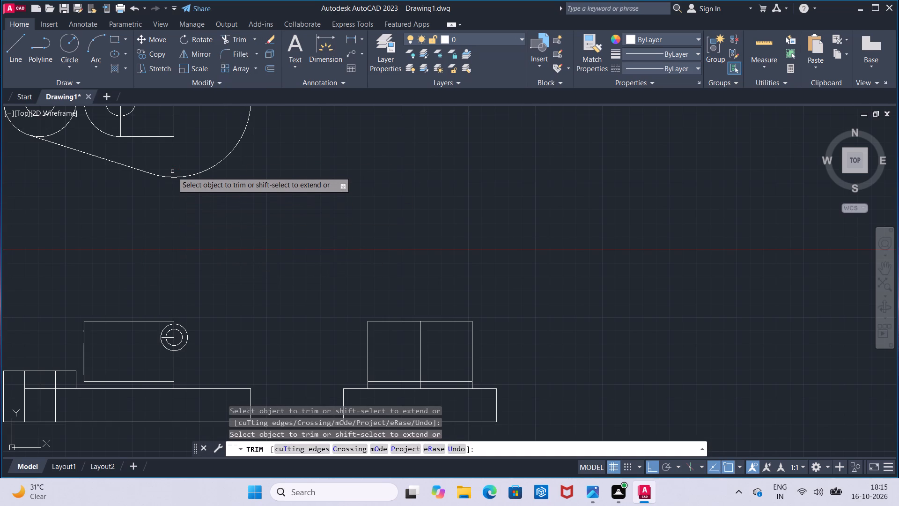
key(Escape)
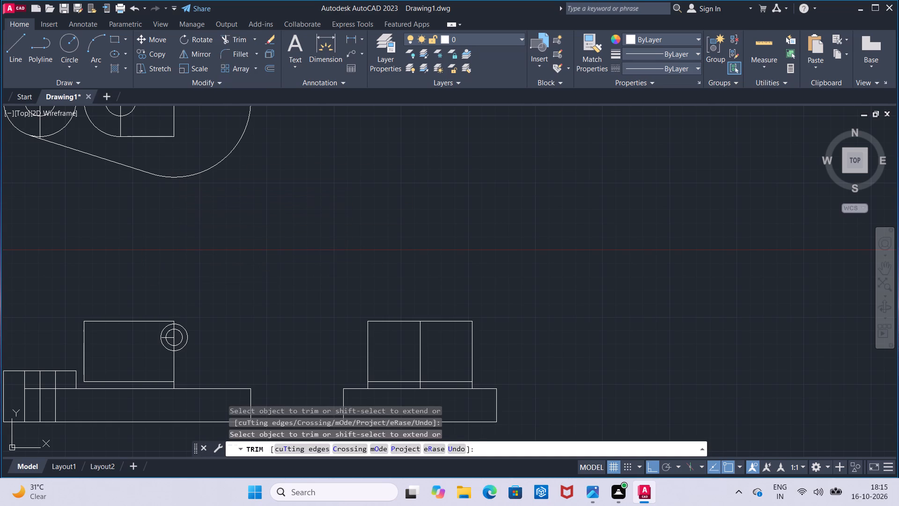
Draw a line 12 long straight down from the lower-right corner of the rectangle in the top view.
middle_drag(178, 165, 176, 249)
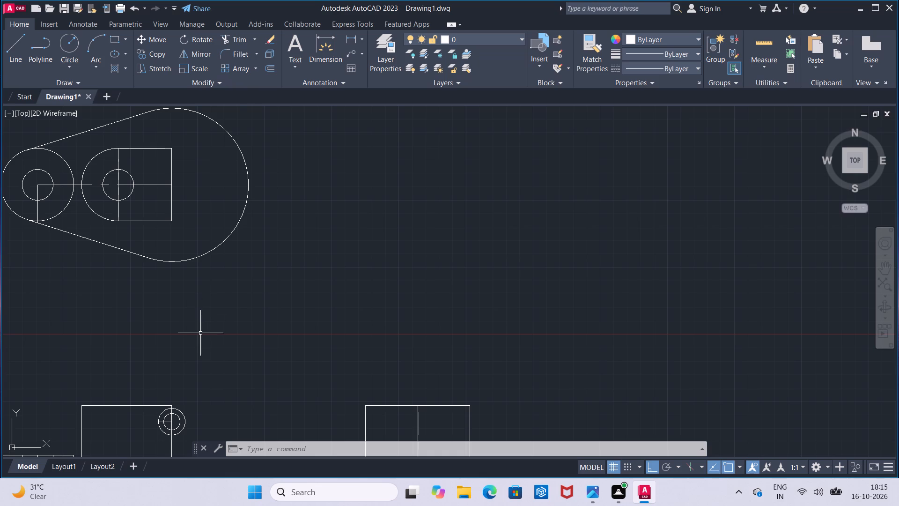
middle_drag(200, 334, 203, 303)
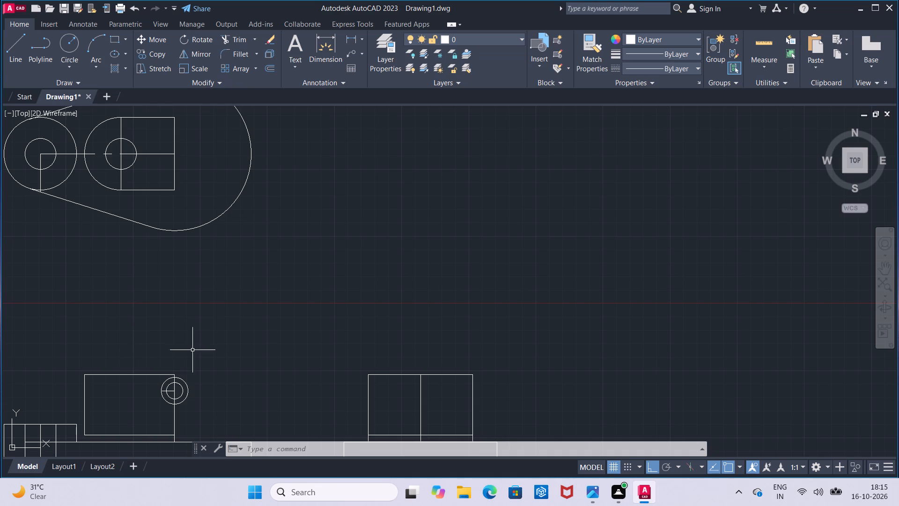
click(20, 54)
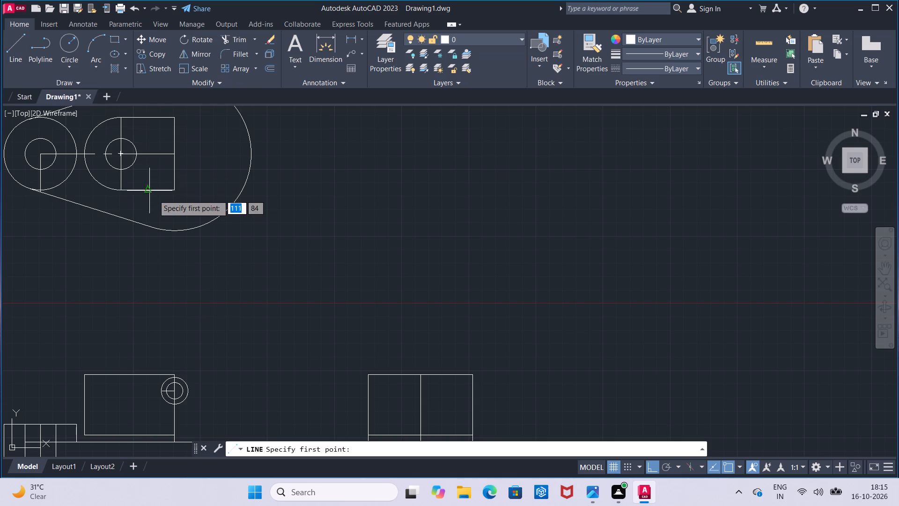
click(175, 192)
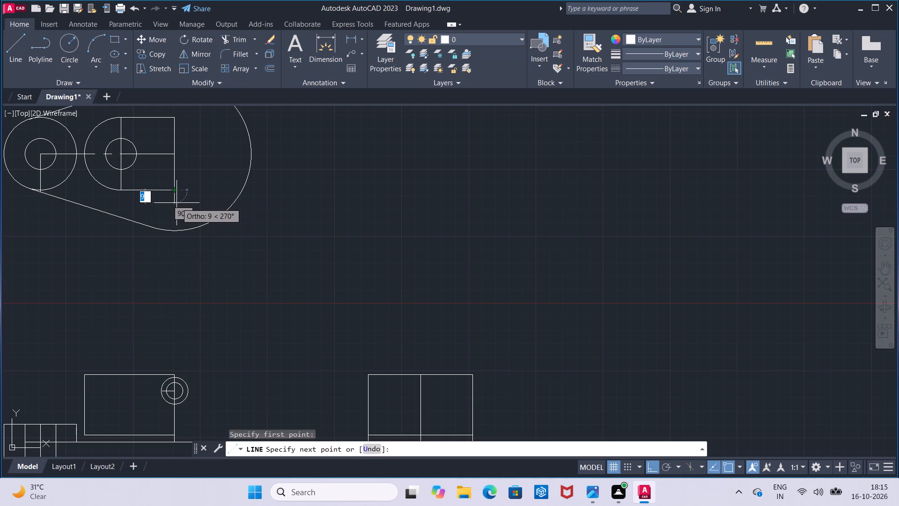
text(12)
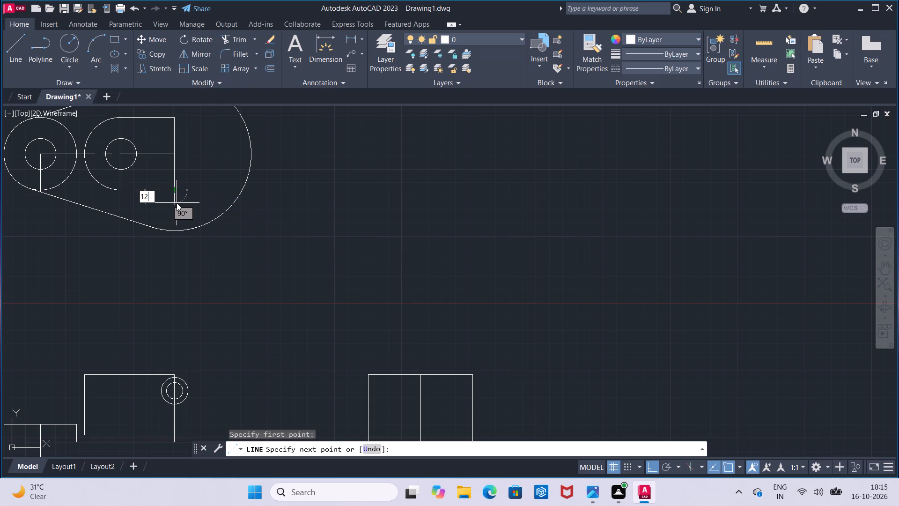
key(Return)
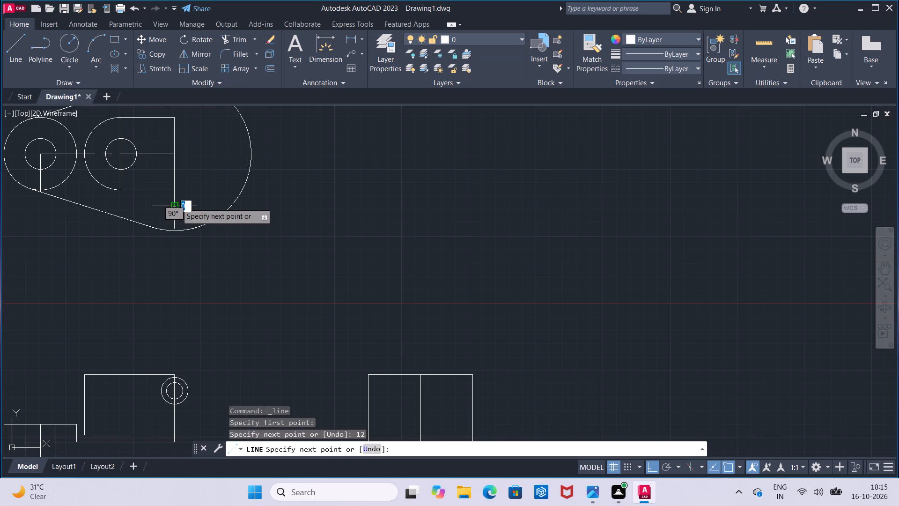
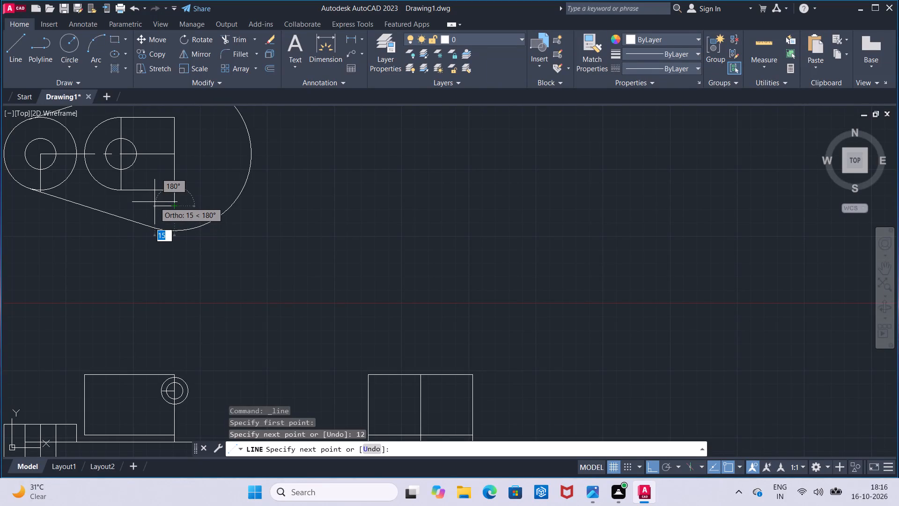
Finish the 12 long vertical line below the top view's rectangle without adding another segment.
key(Escape)
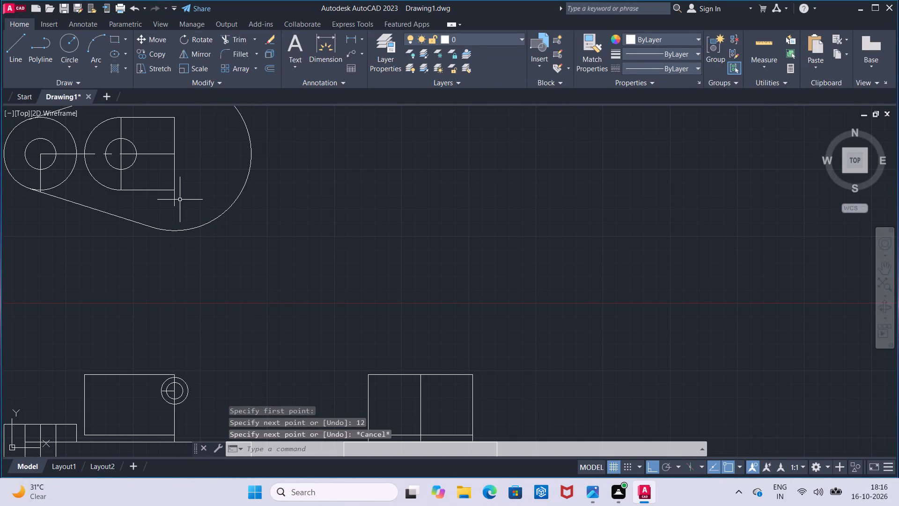
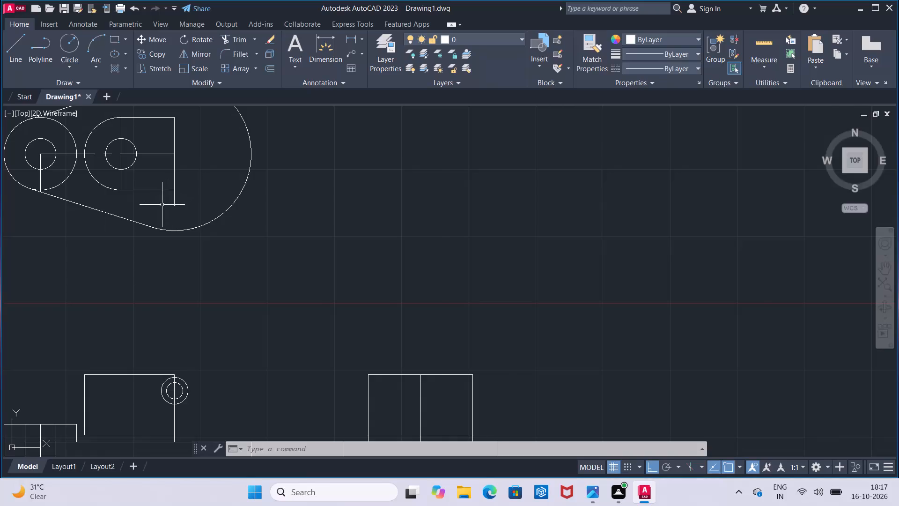
Extend the top view's rectangle from its lower-right corner with lines 15 to the right, 54 up and back to its upper-right corner.
key(Escape)
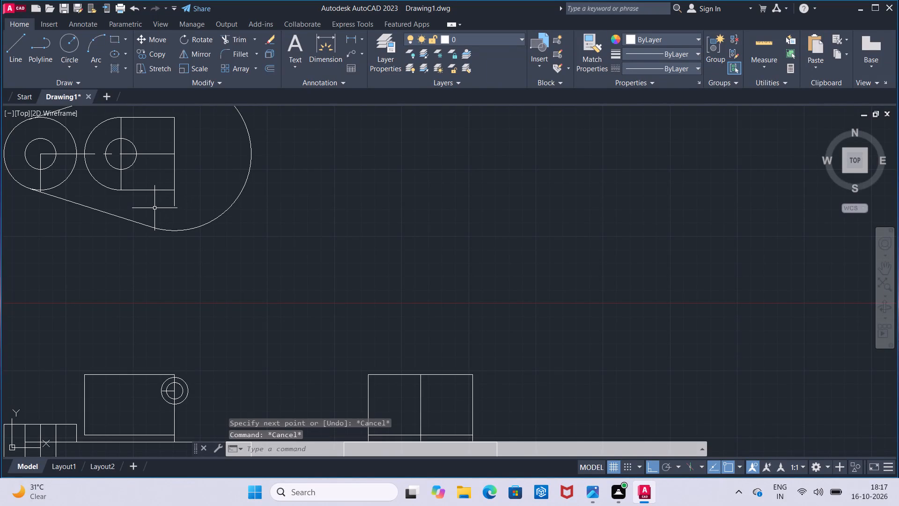
key(Escape)
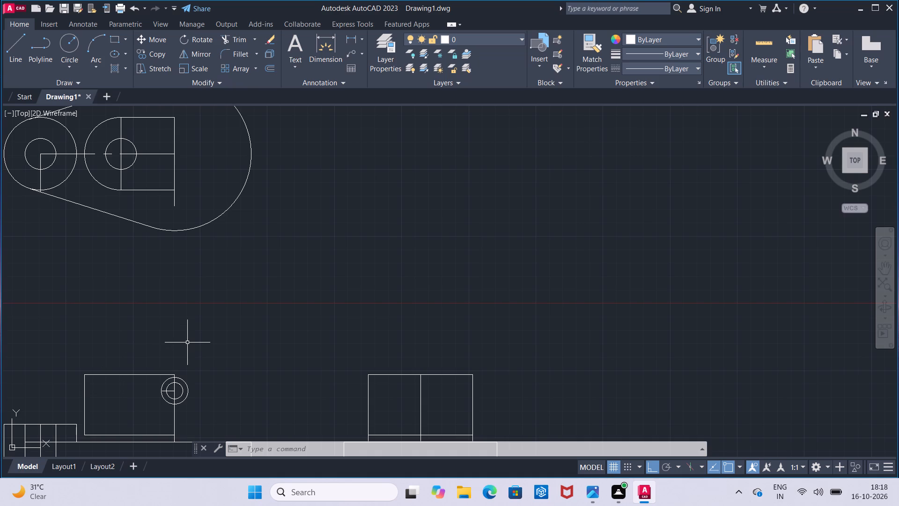
middle_drag(196, 315, 202, 351)
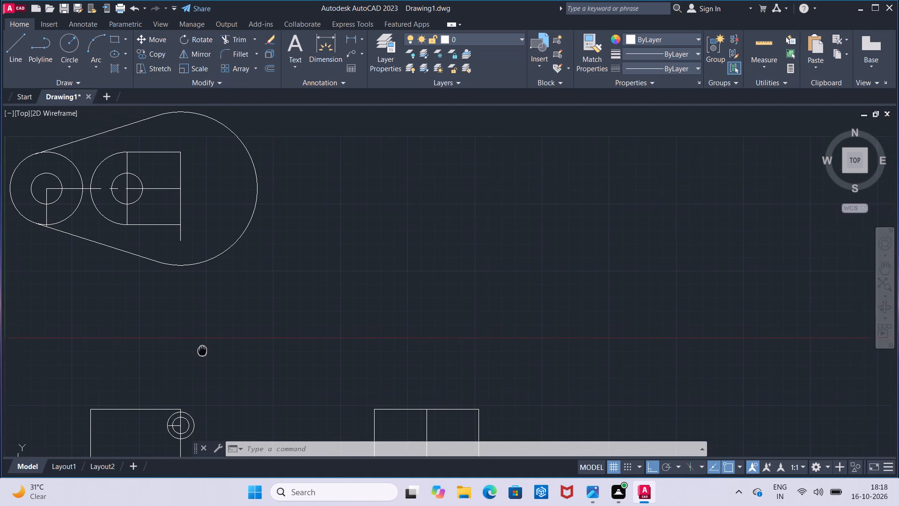
middle_drag(202, 351, 202, 353)
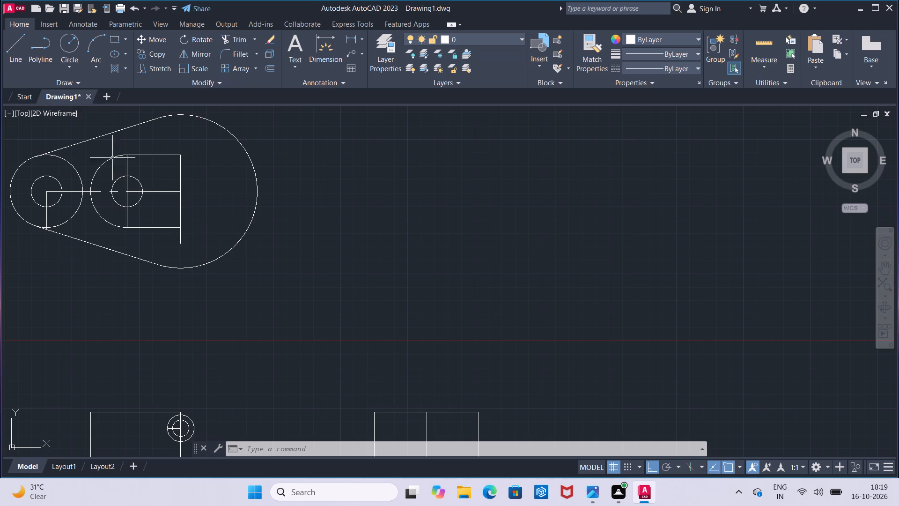
click(17, 62)
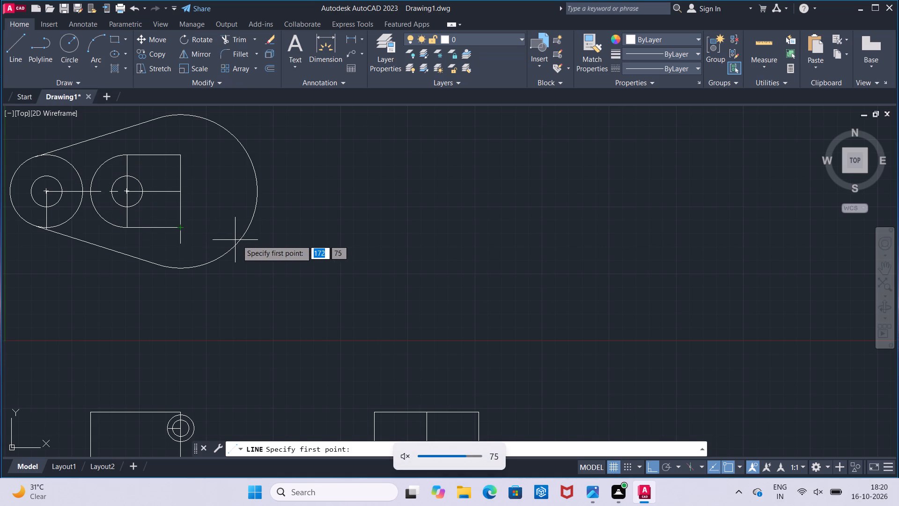
key(Escape)
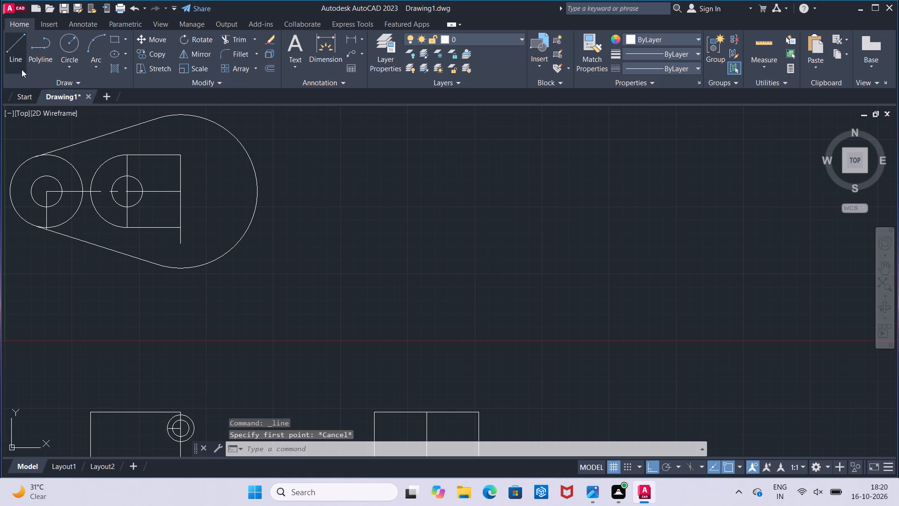
click(13, 60)
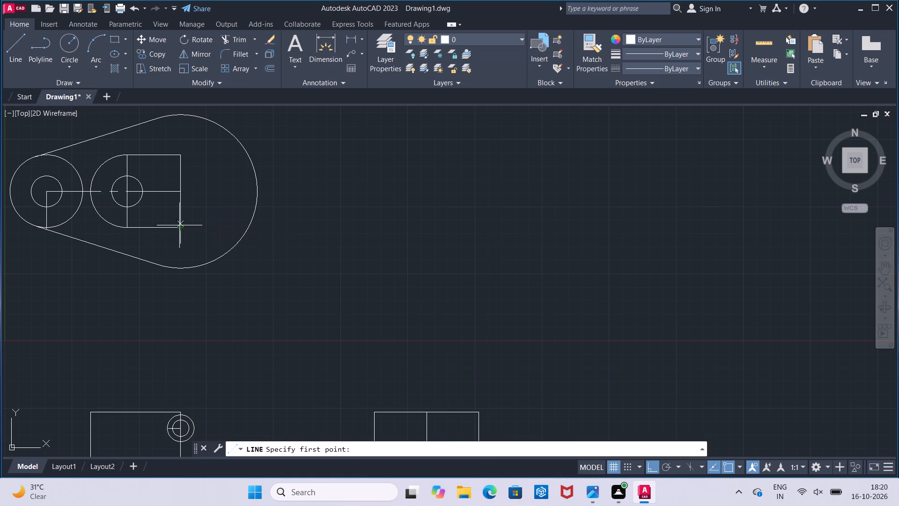
click(179, 225)
text(15)
key(Return)
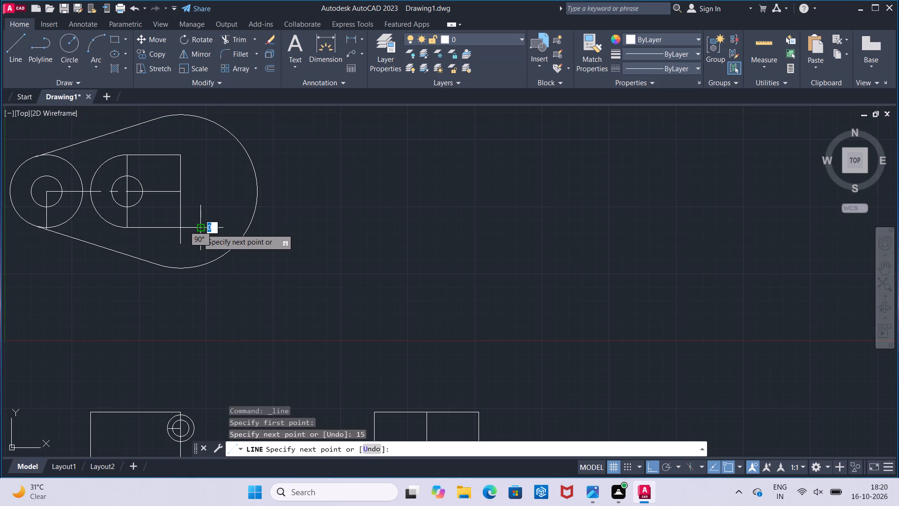
text(54)
key(Return)
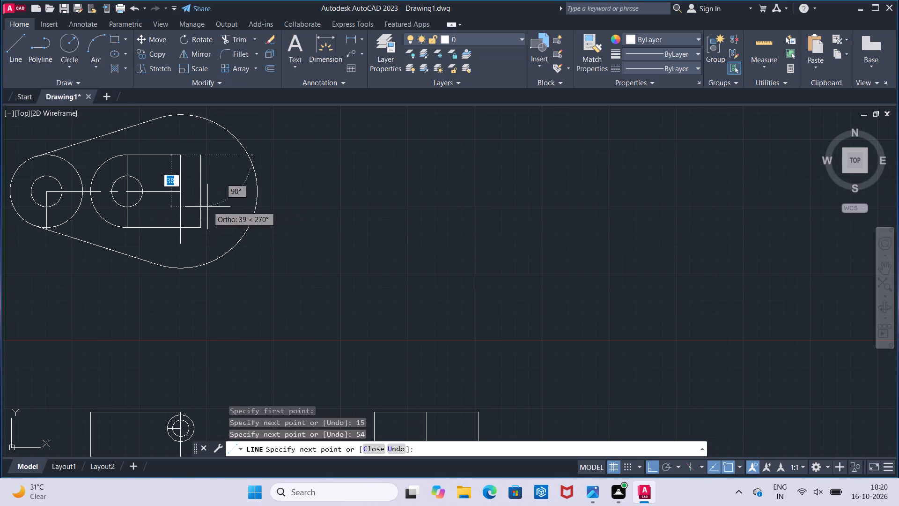
click(182, 155)
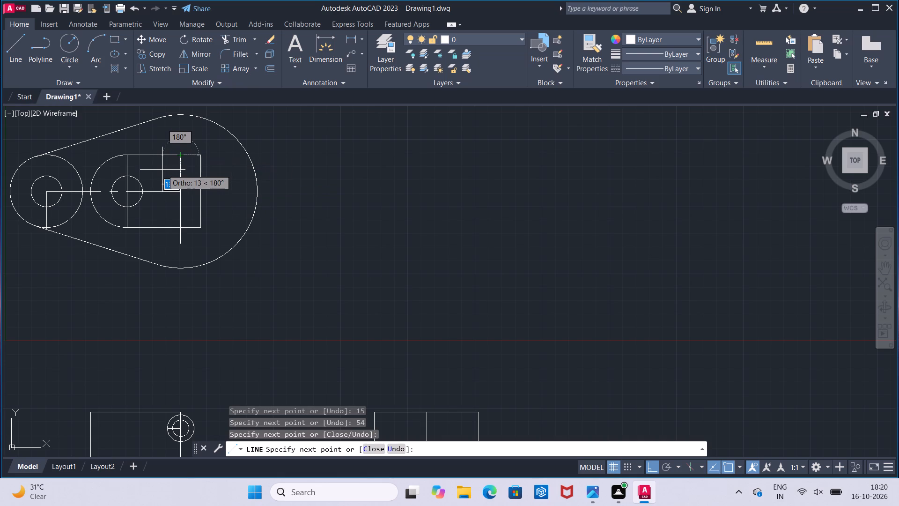
key(Escape)
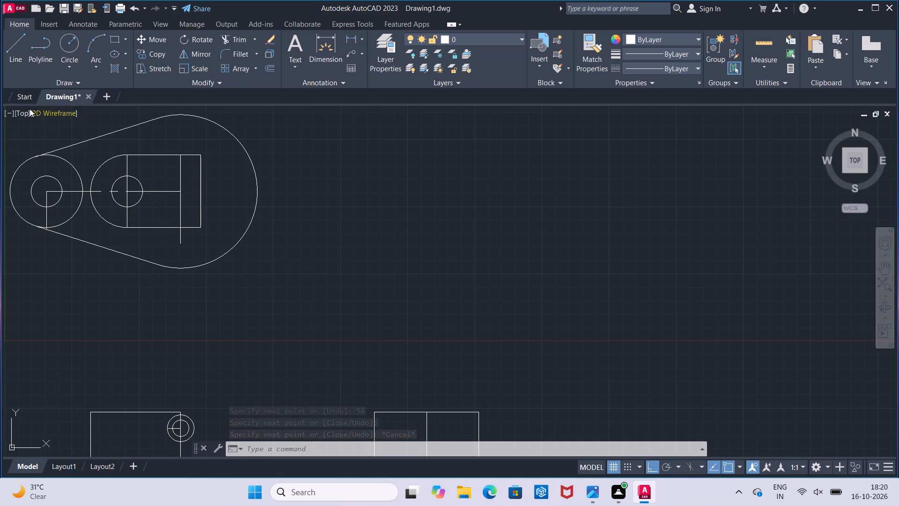
Project a vertical line from the left quadrant of the front view's outer circle up to the top view rectangle's lower edge.
click(22, 67)
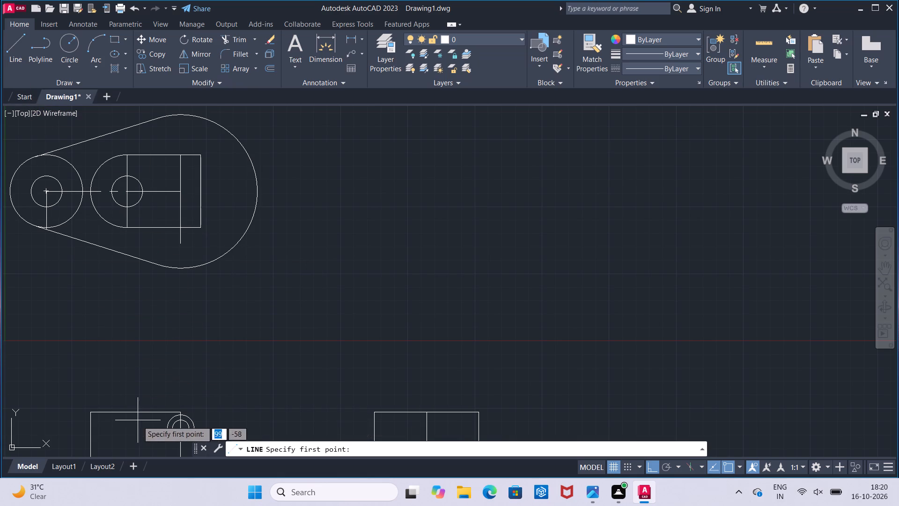
click(162, 428)
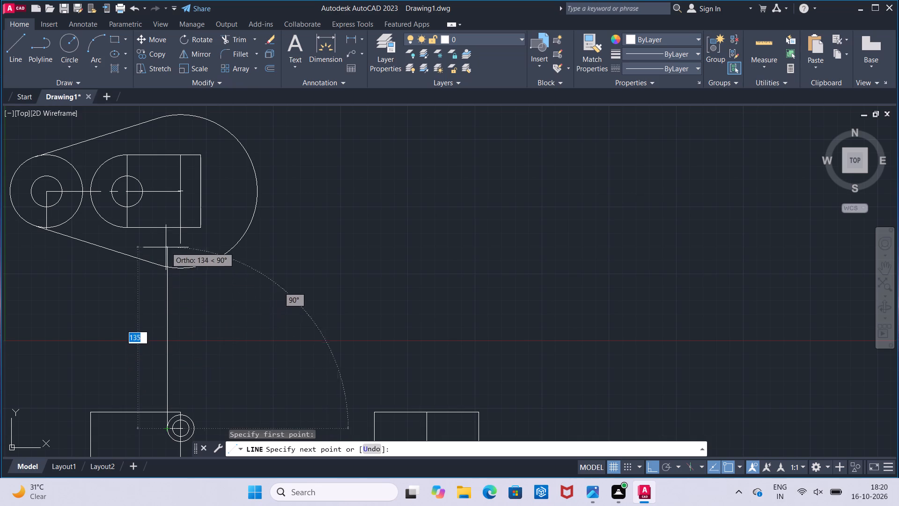
click(167, 231)
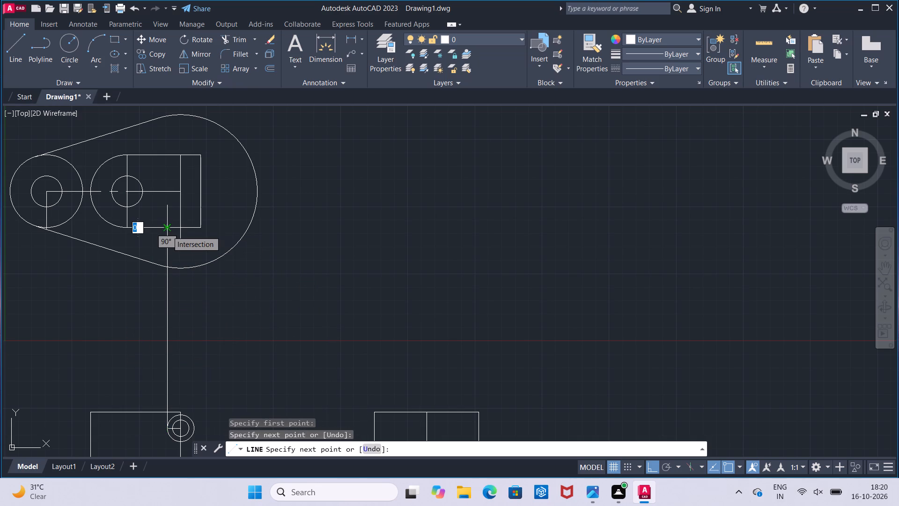
key(Escape)
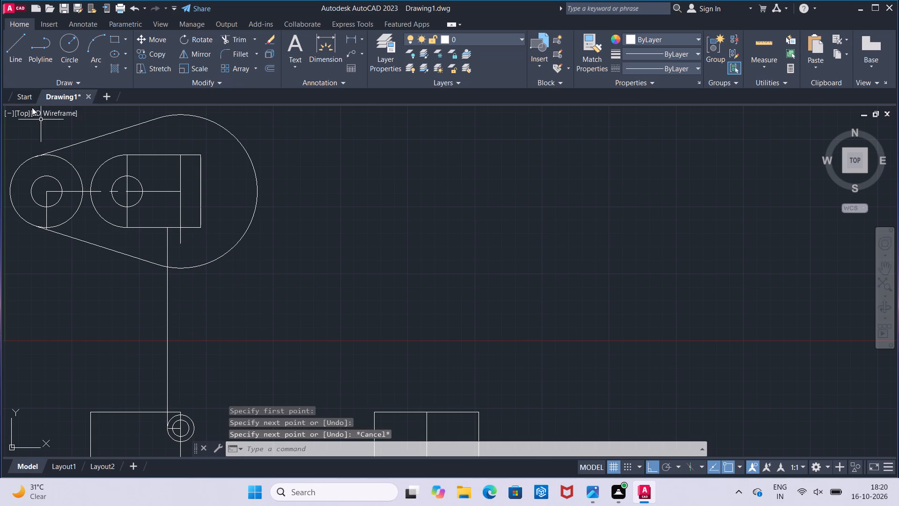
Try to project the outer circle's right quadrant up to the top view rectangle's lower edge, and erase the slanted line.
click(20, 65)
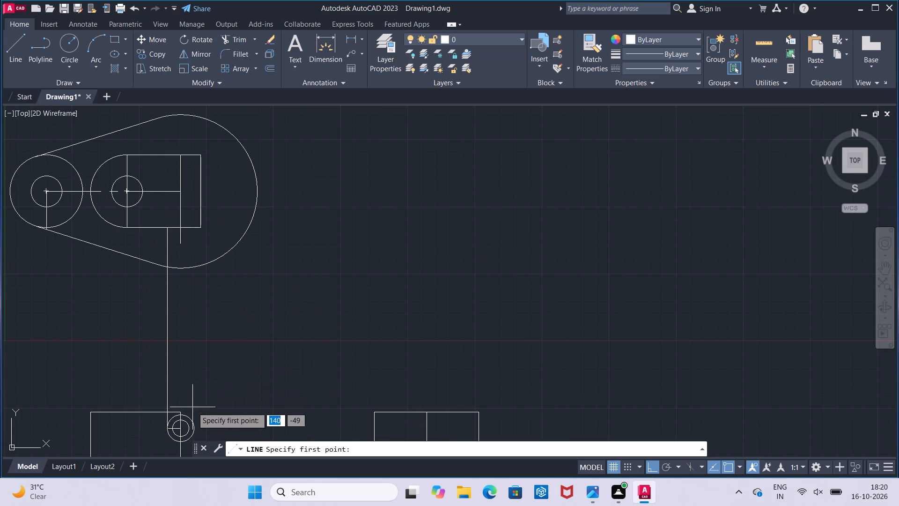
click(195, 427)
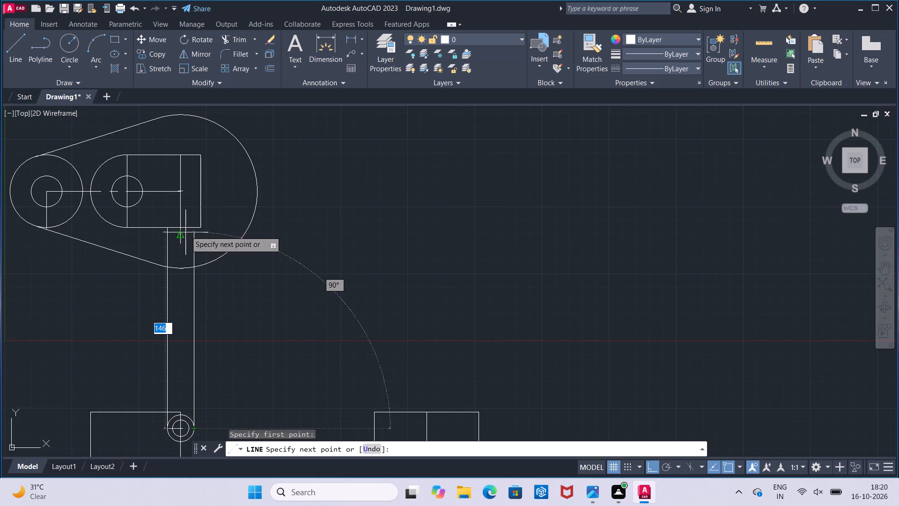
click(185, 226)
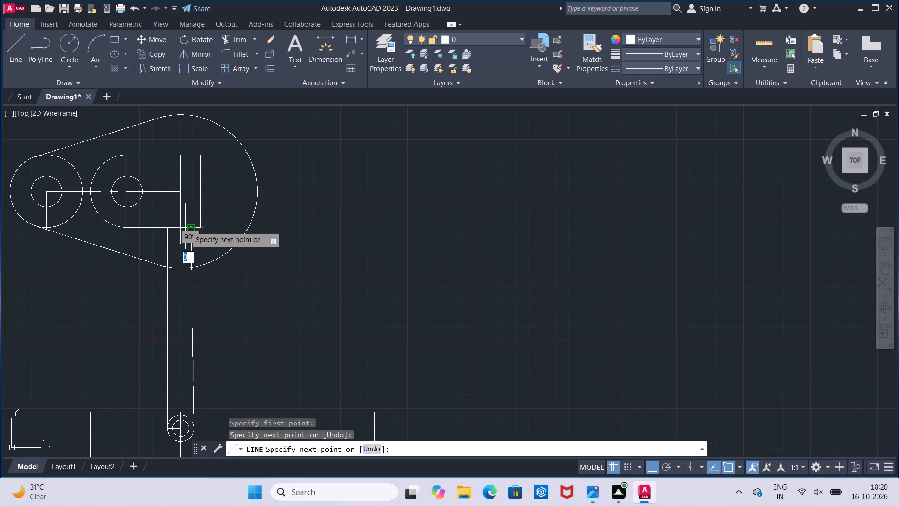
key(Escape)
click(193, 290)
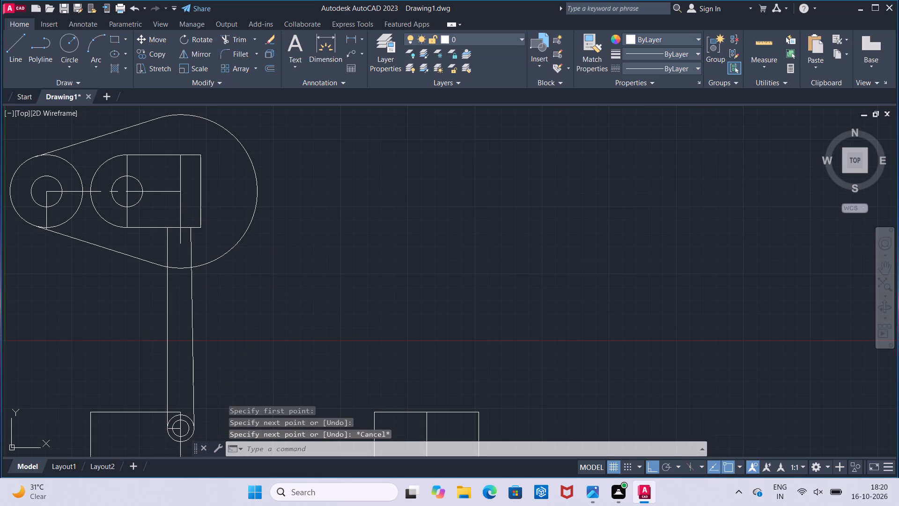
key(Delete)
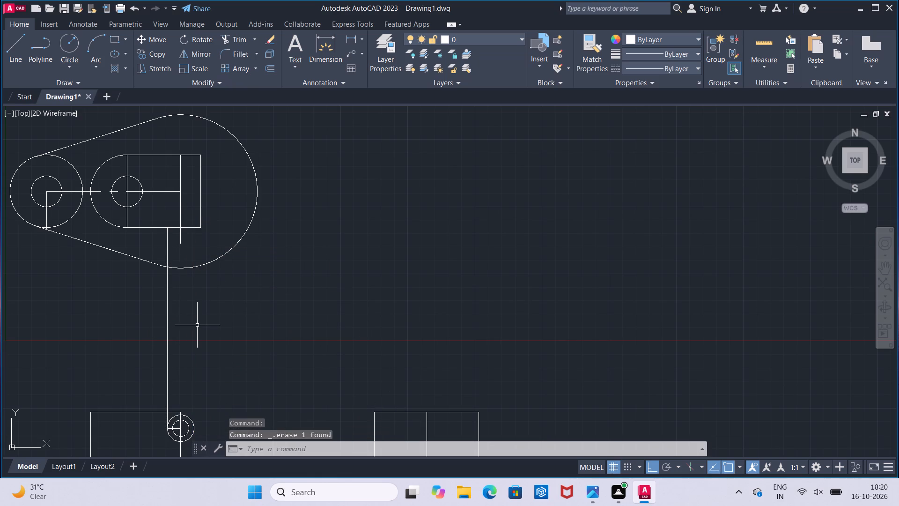
Project a vertical line from the right quadrant of the front view's outer circle up to the top view rectangle's lower edge.
click(17, 66)
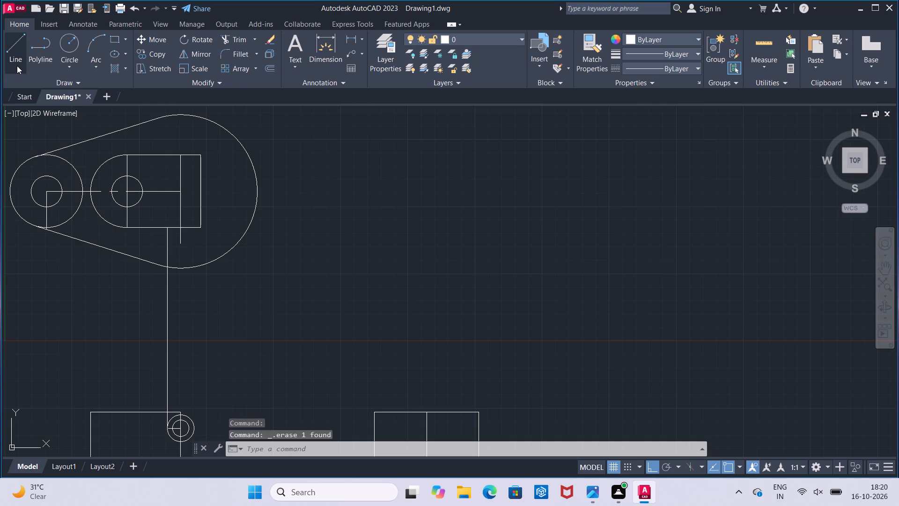
click(196, 428)
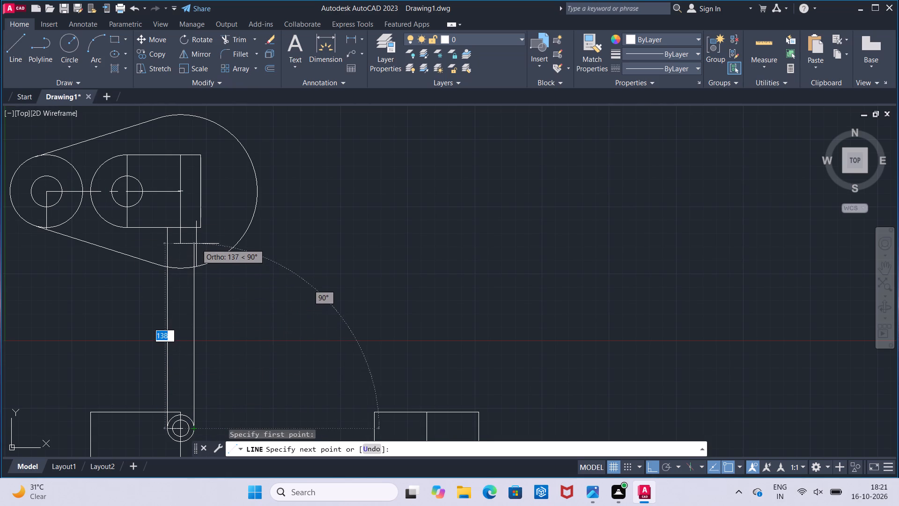
click(196, 230)
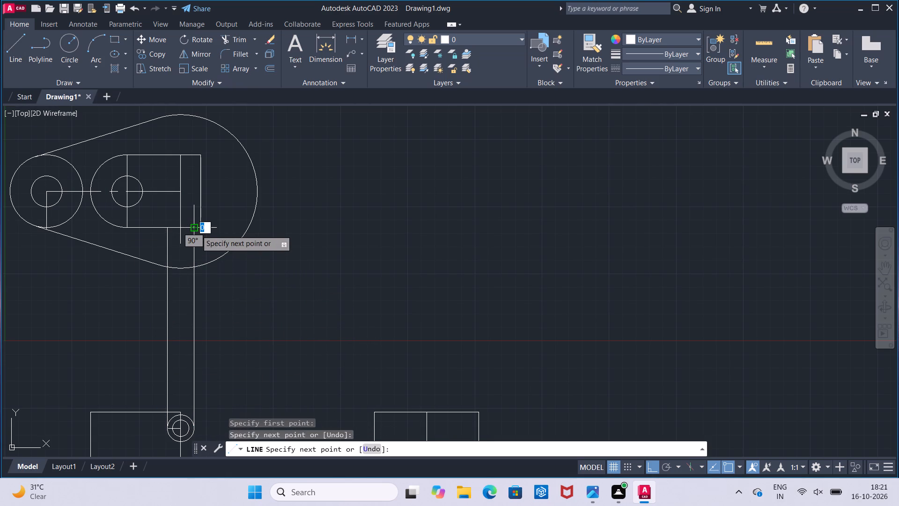
key(Escape)
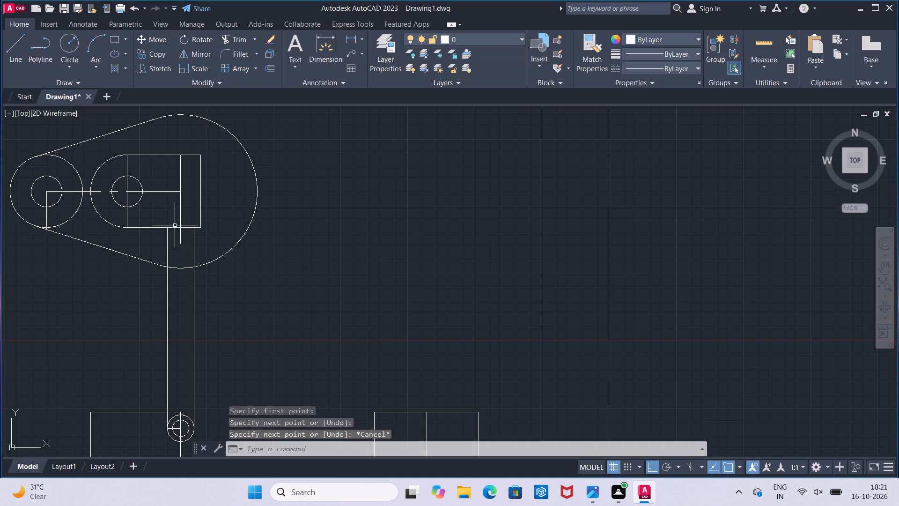
Draw horizontal lines from the lower end of the 12 long vertical line to the projection lines on both sides.
click(7, 61)
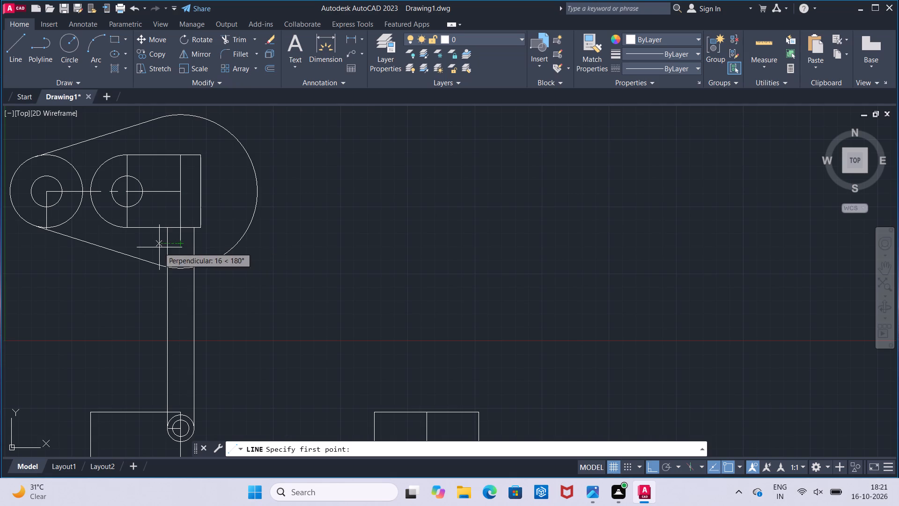
click(177, 246)
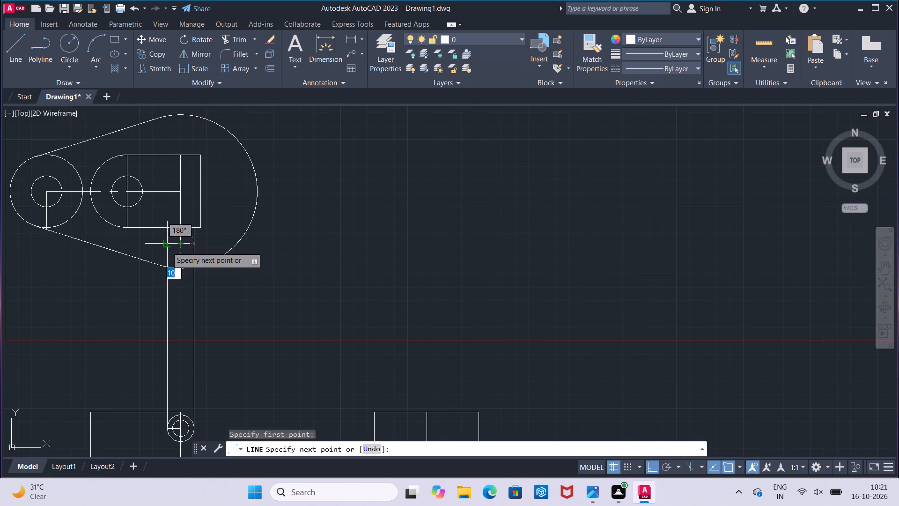
click(167, 247)
key(Escape)
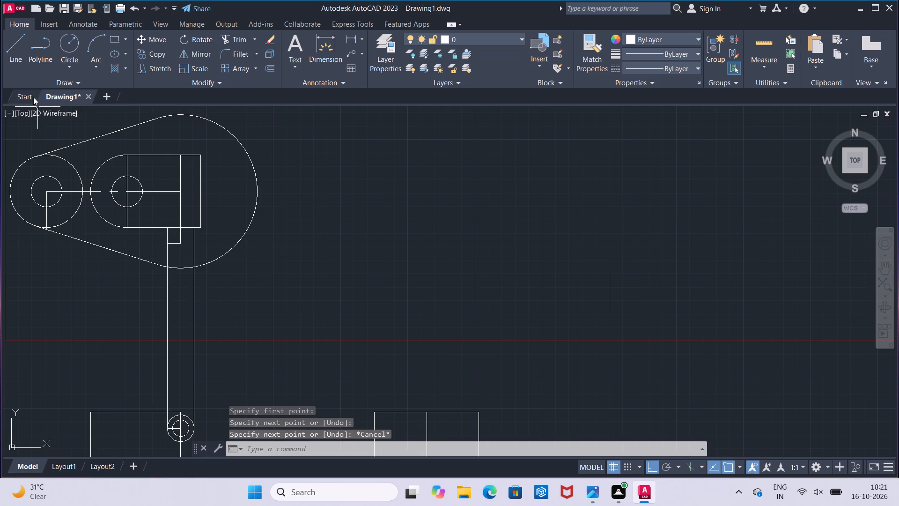
click(22, 65)
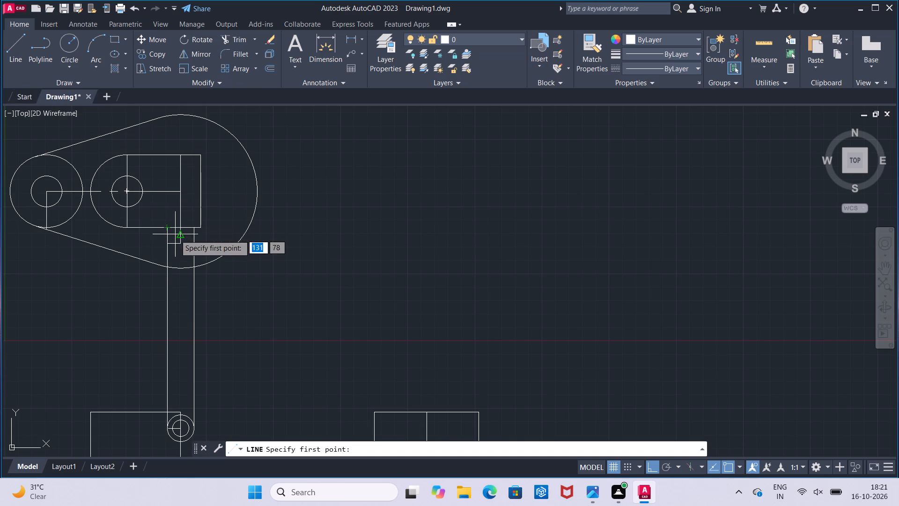
click(181, 242)
click(195, 242)
key(Escape)
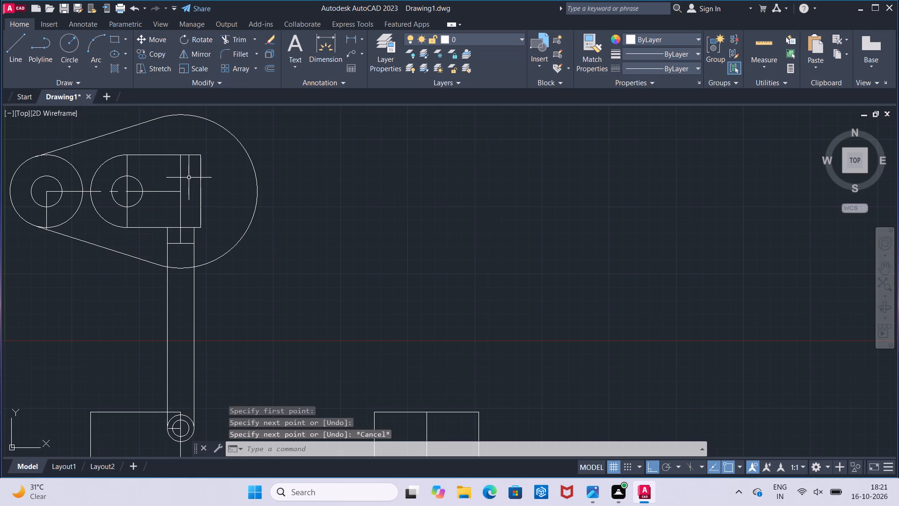
Trim both vertical projection lines below the small rectangle, clearing them between the top and front views.
click(236, 37)
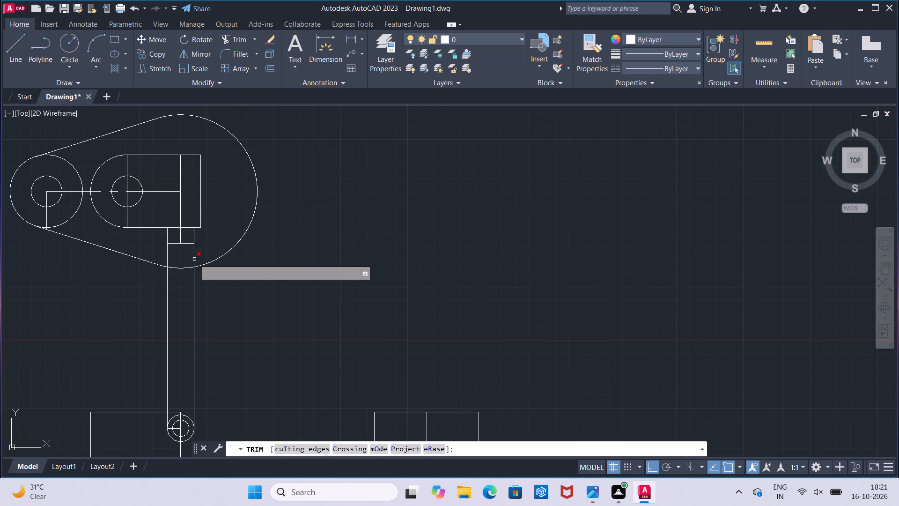
click(194, 259)
click(168, 260)
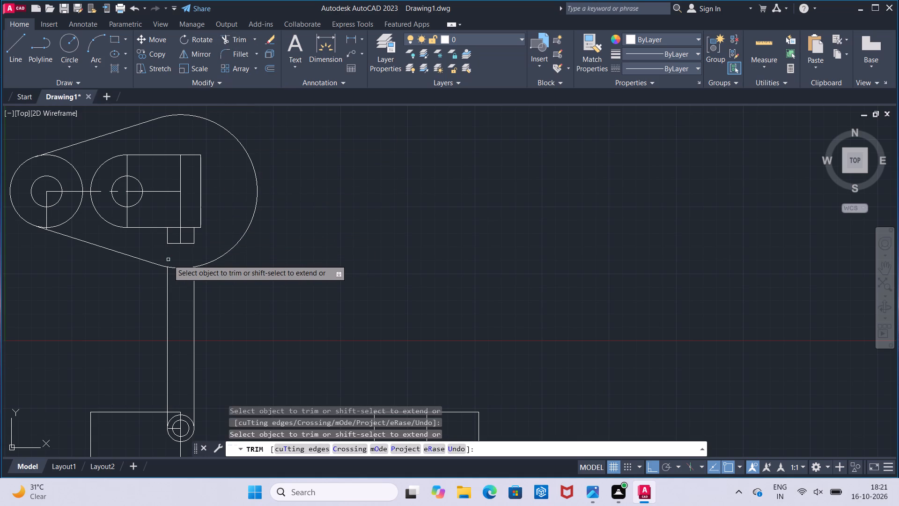
click(167, 285)
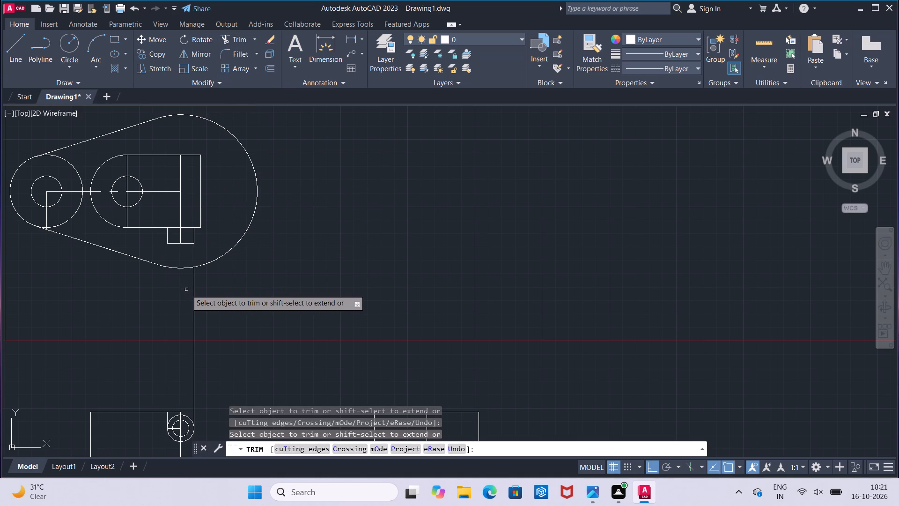
click(194, 290)
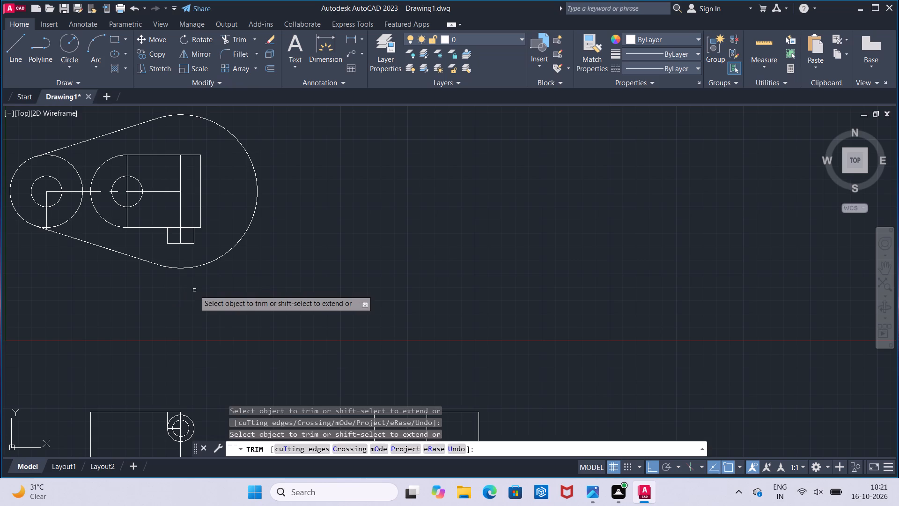
key(Escape)
Draw a 12 long vertical line upward from the top view rectangle's upper edge, above the lower small rectangle's left side.
click(23, 57)
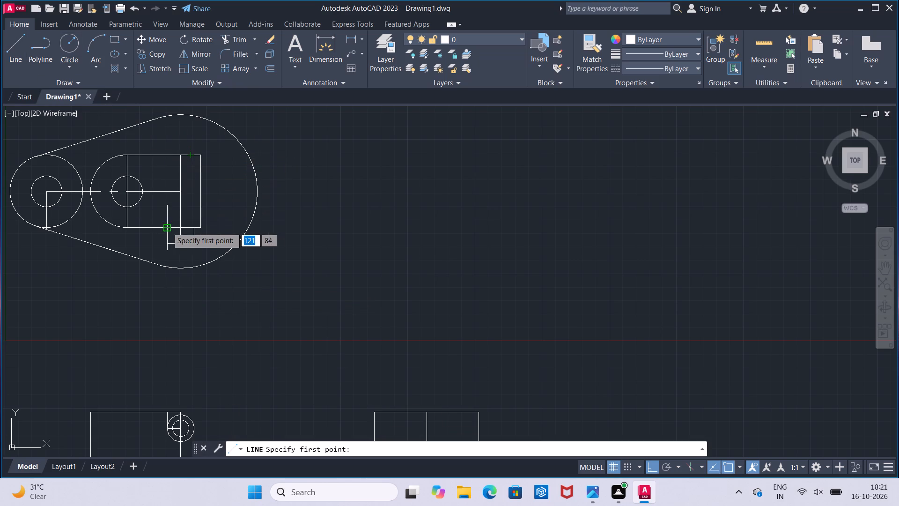
click(168, 156)
text(12)
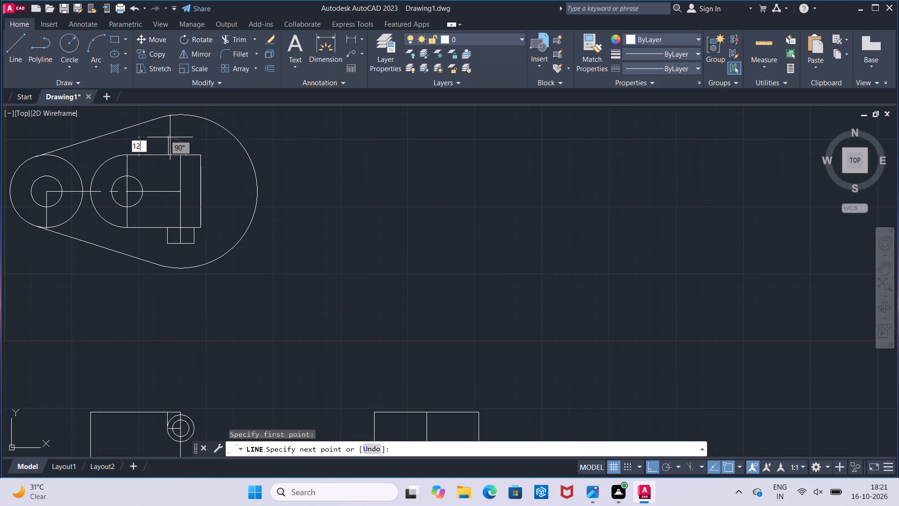
key(Return)
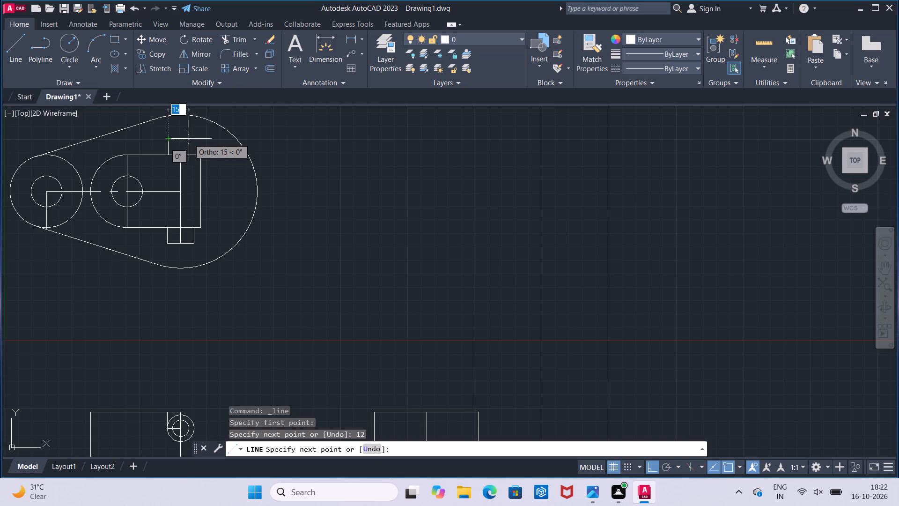
key(Escape)
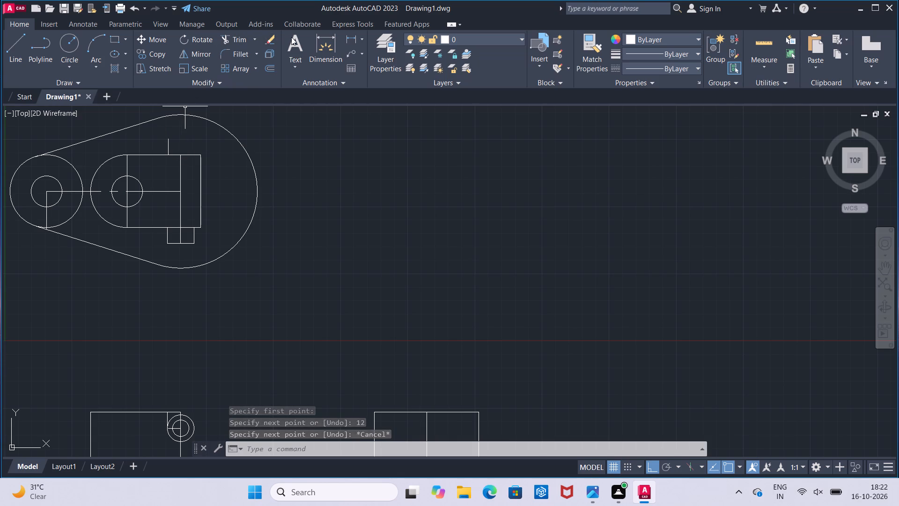
Measure the width of the small rectangle below the top view rectangle with a linear dimension, without placing it.
click(346, 37)
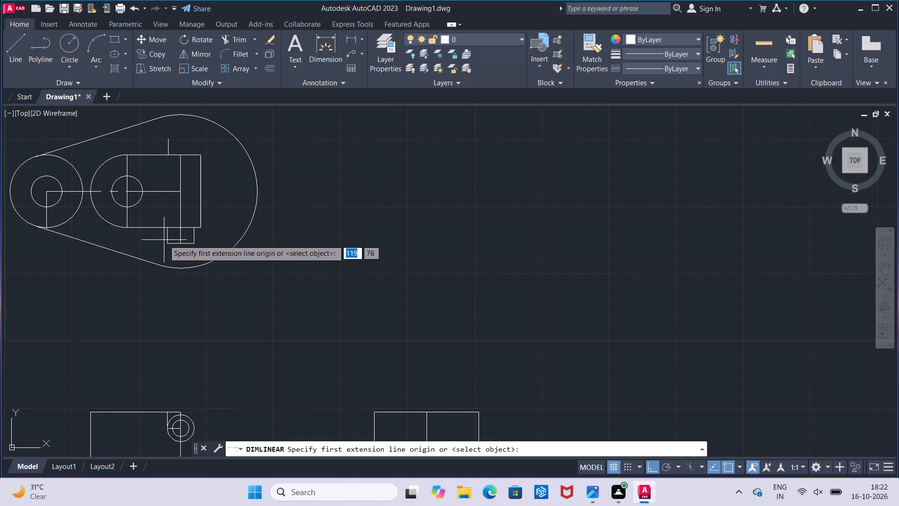
click(167, 244)
click(195, 243)
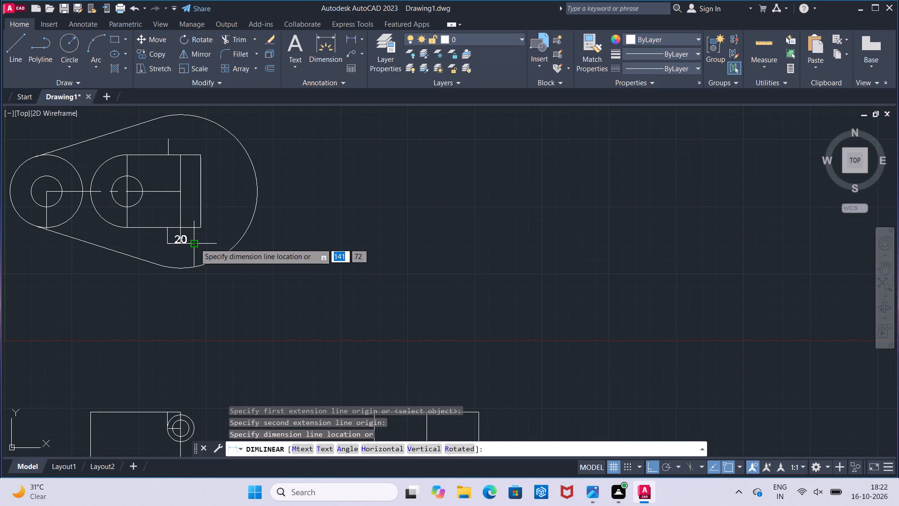
key(Escape)
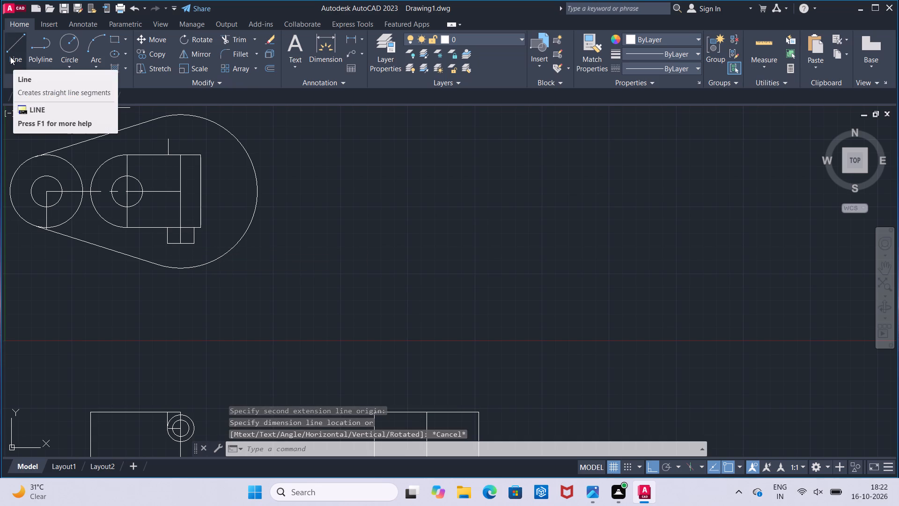
Draw a 20 long horizontal line rightward from the 12 long line's upper end, and a vertical line down to the rectangle's upper edge.
click(10, 57)
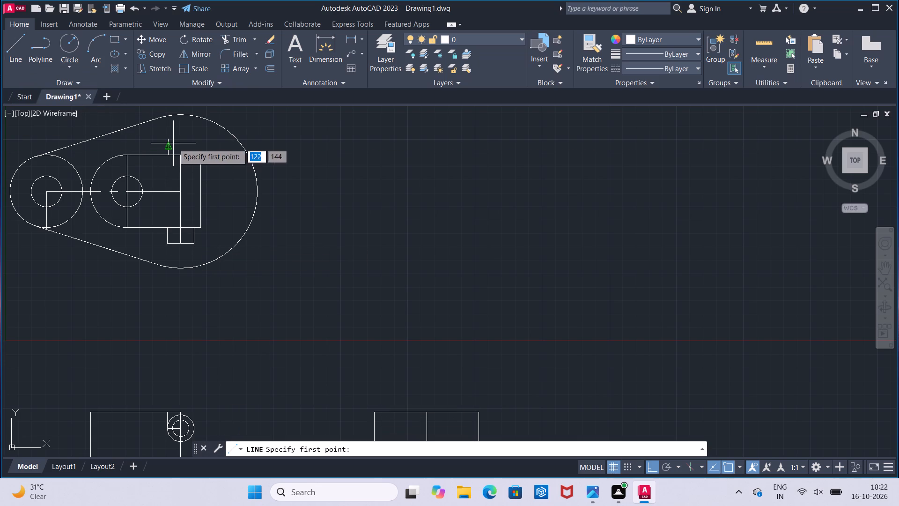
click(171, 138)
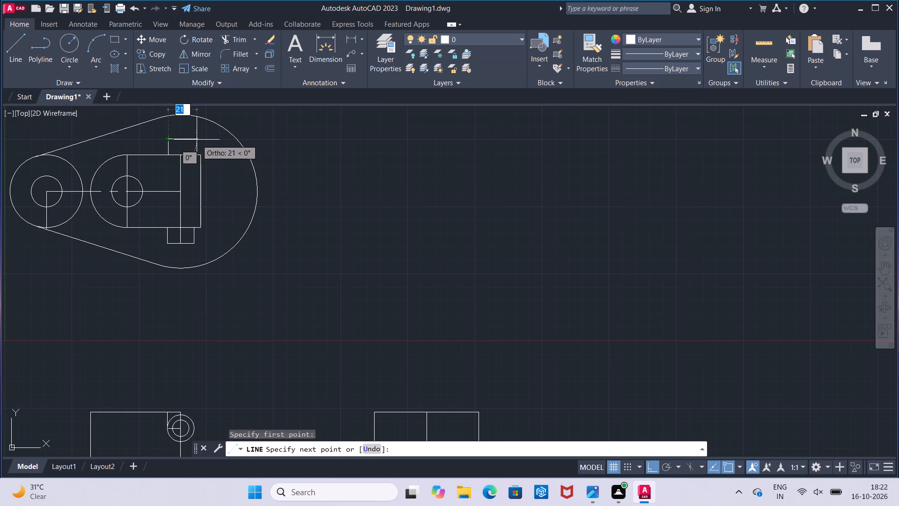
text(20)
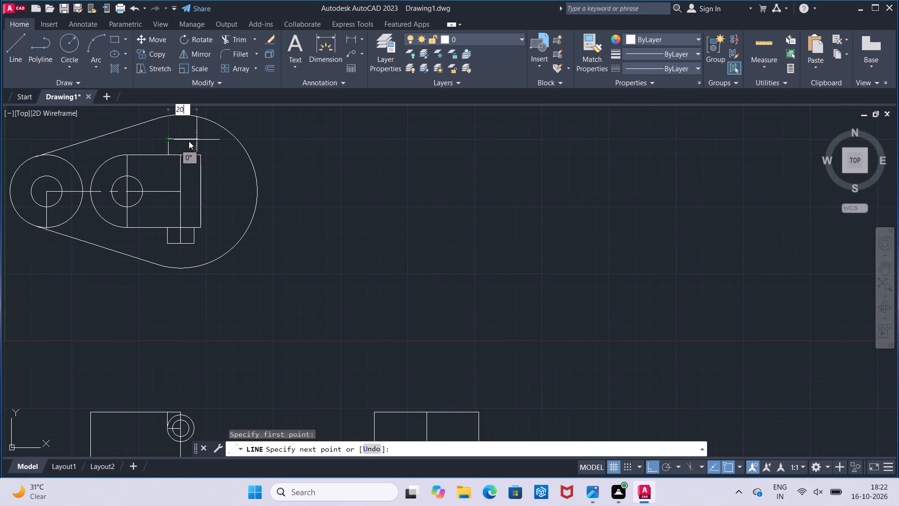
key(Return)
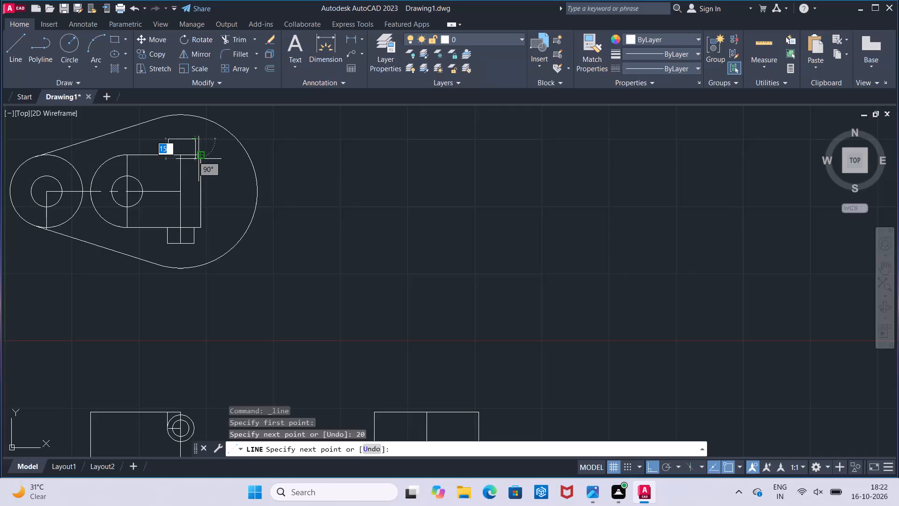
click(196, 153)
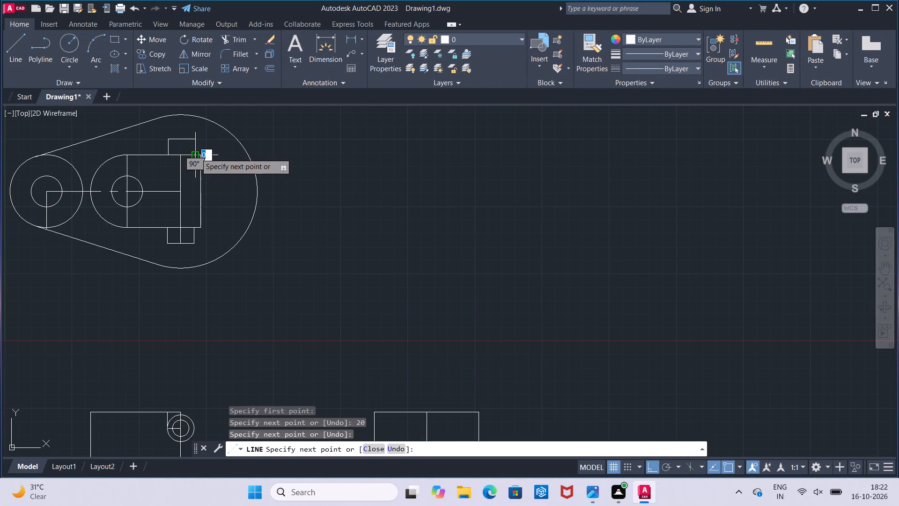
key(Escape)
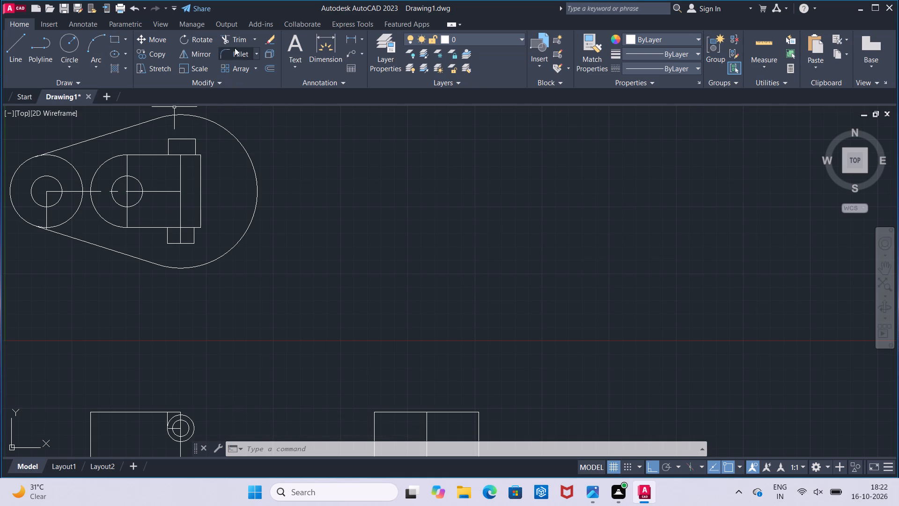
Extend the top view's vertical centre line up to the top edge of the upper small rectangle.
click(256, 39)
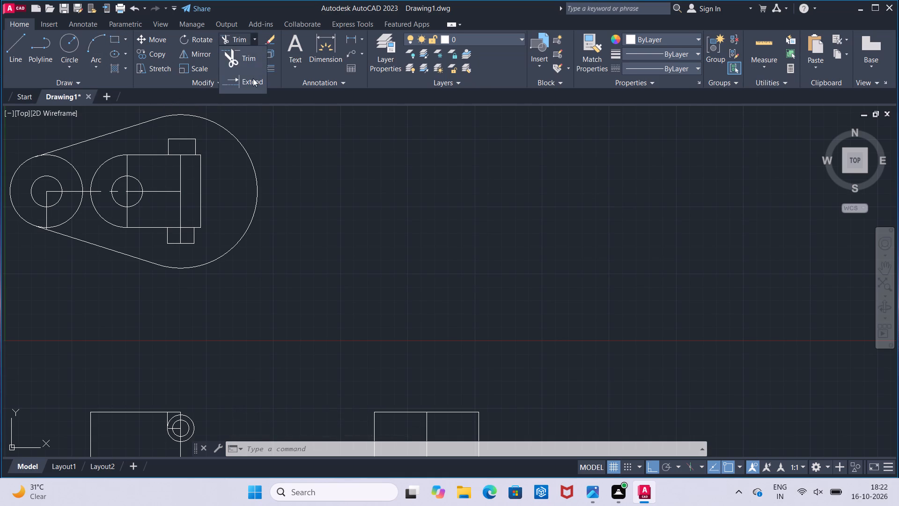
click(253, 78)
click(180, 164)
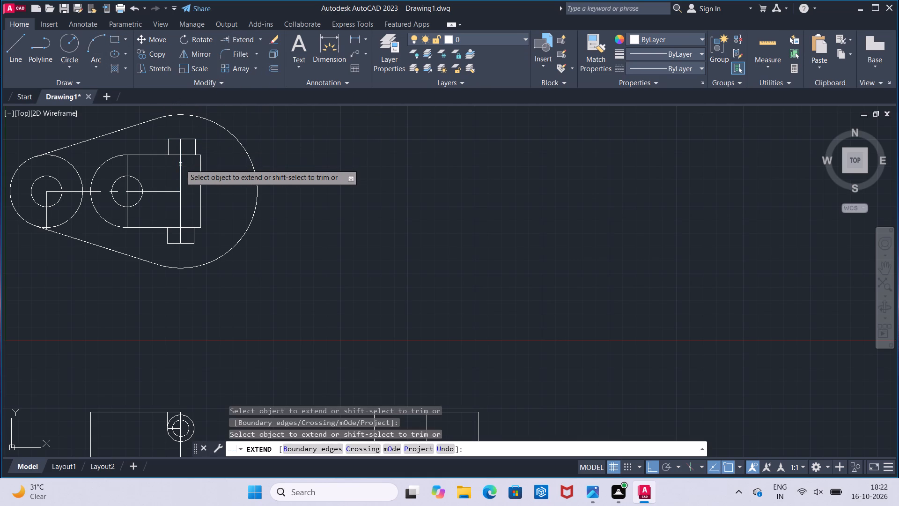
key(Escape)
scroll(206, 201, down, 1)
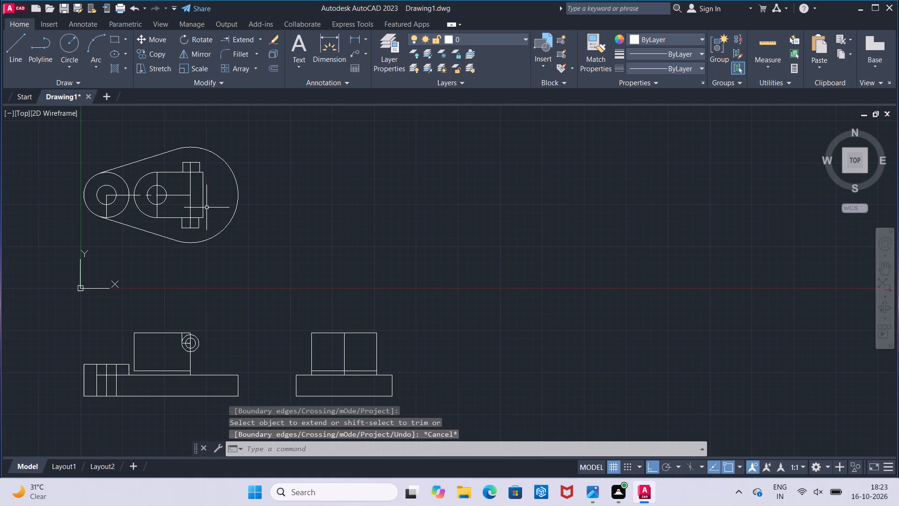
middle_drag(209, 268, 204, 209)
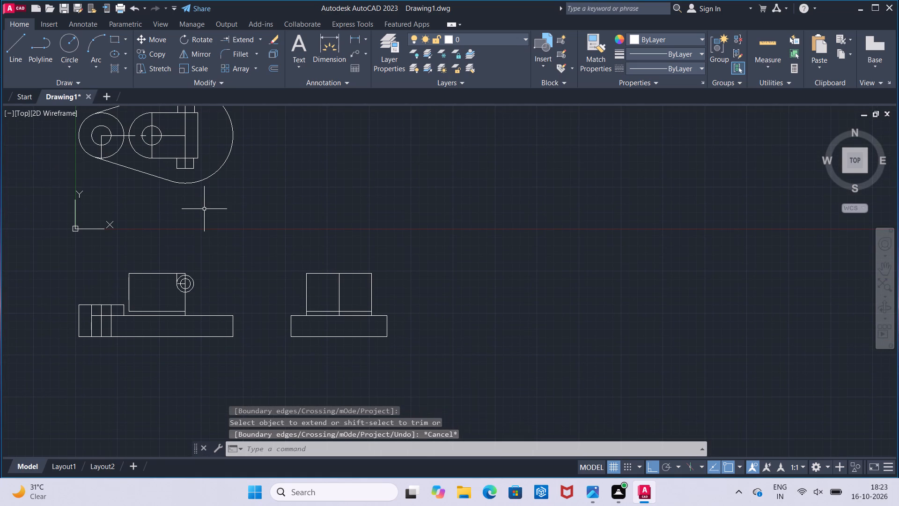
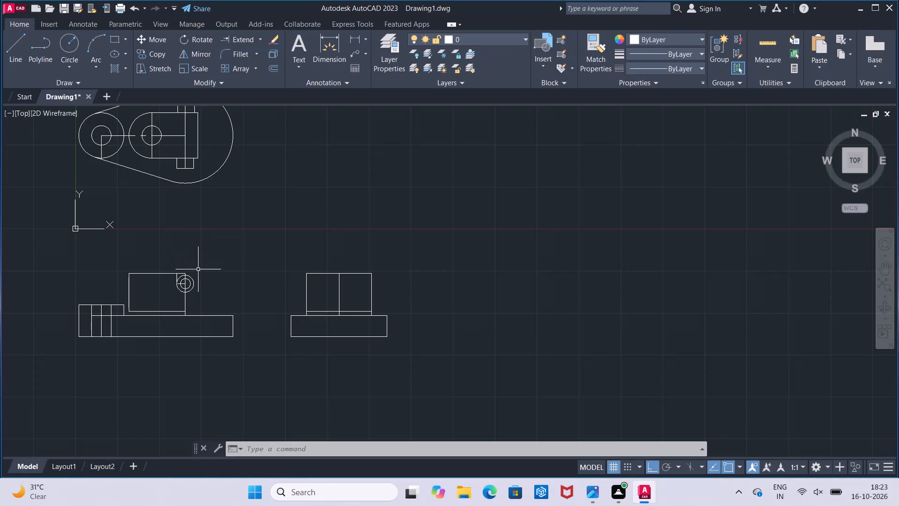
Delete the two concentric circles at the front view block's upper right corner and the two short lines beside them.
middle_click(199, 270)
scroll(199, 270, up, 1)
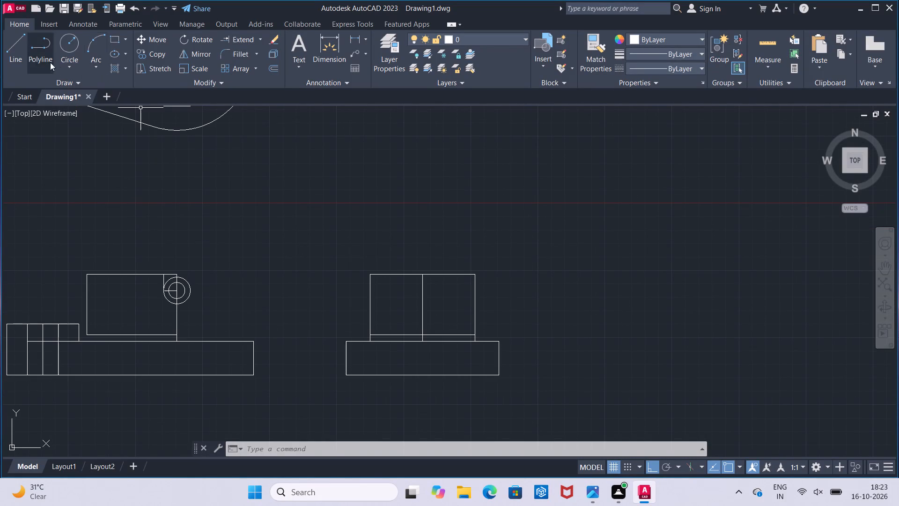
click(19, 52)
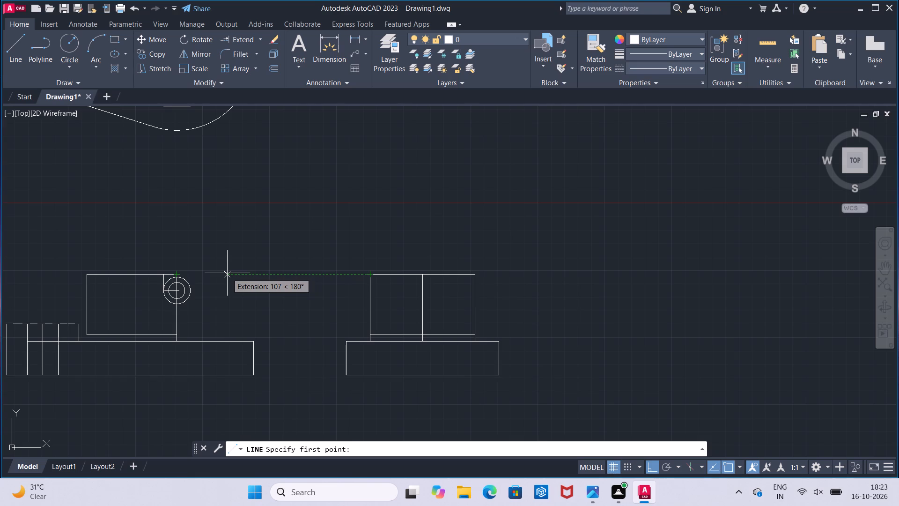
key(Escape)
click(189, 286)
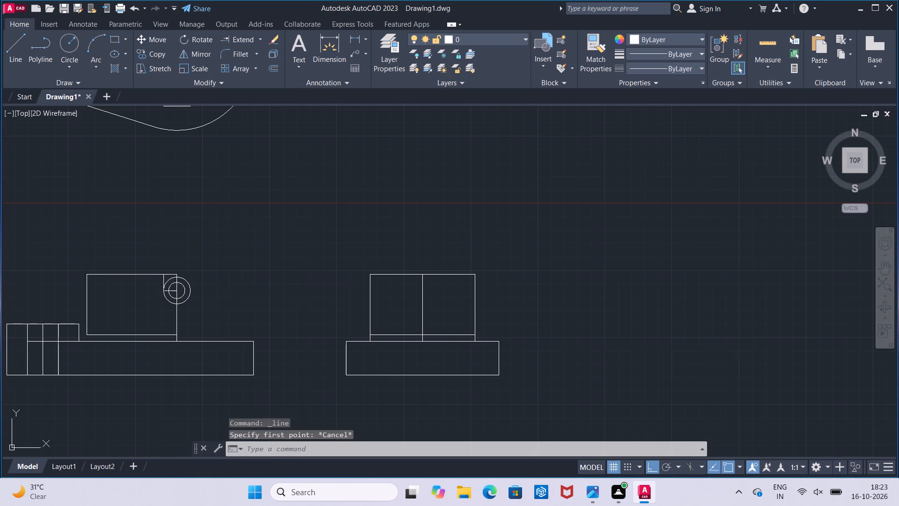
key(Delete)
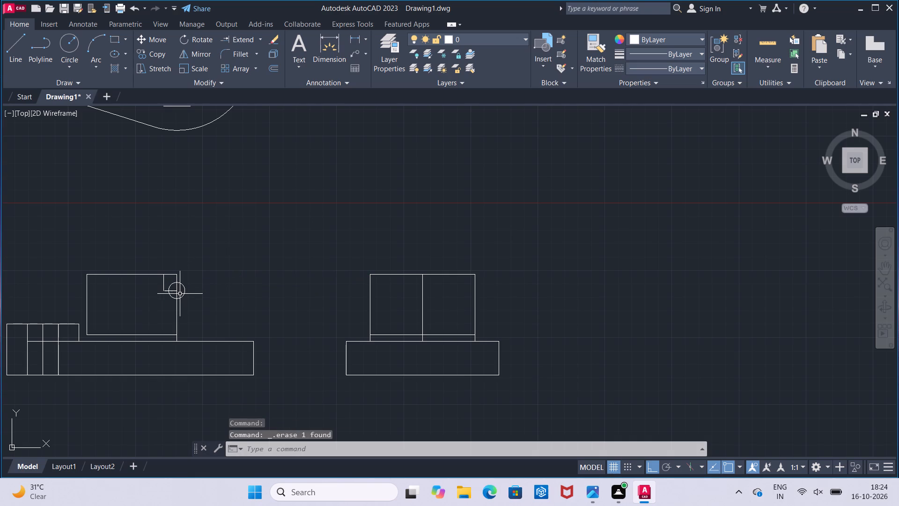
click(183, 292)
key(Delete)
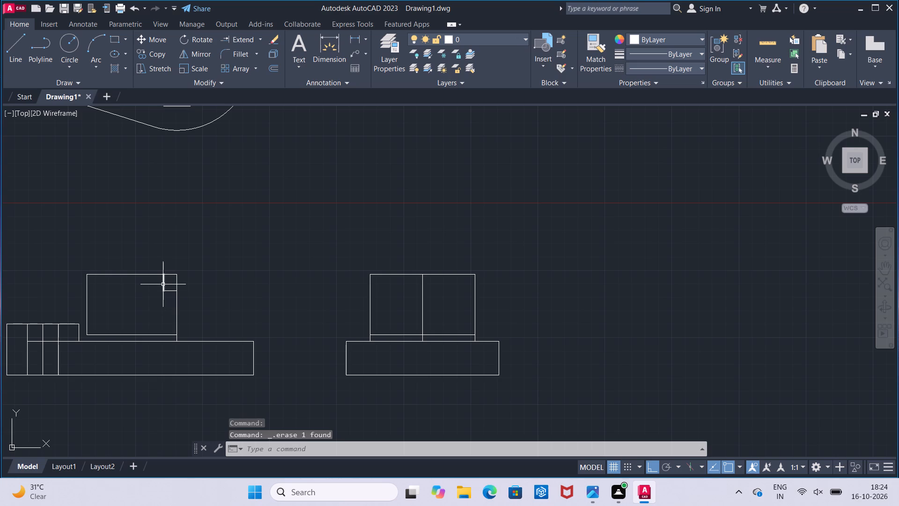
click(163, 284)
key(Delete)
click(168, 290)
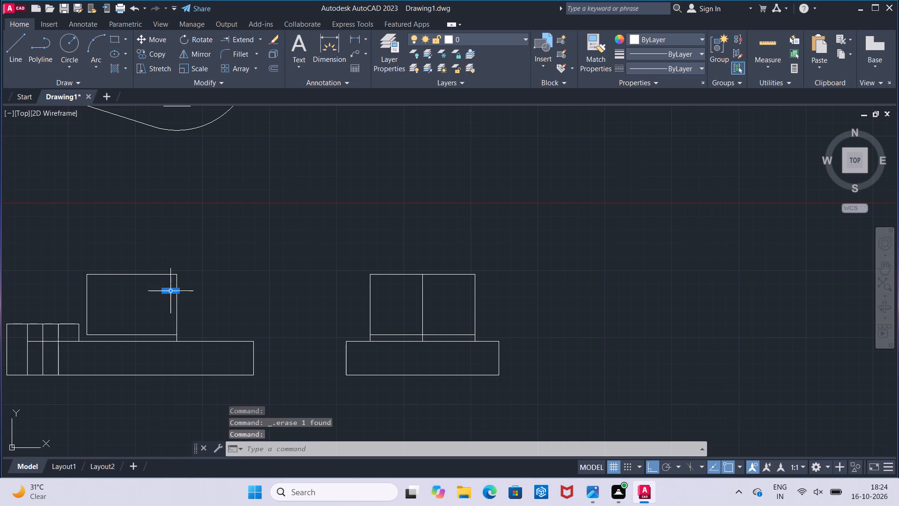
key(Delete)
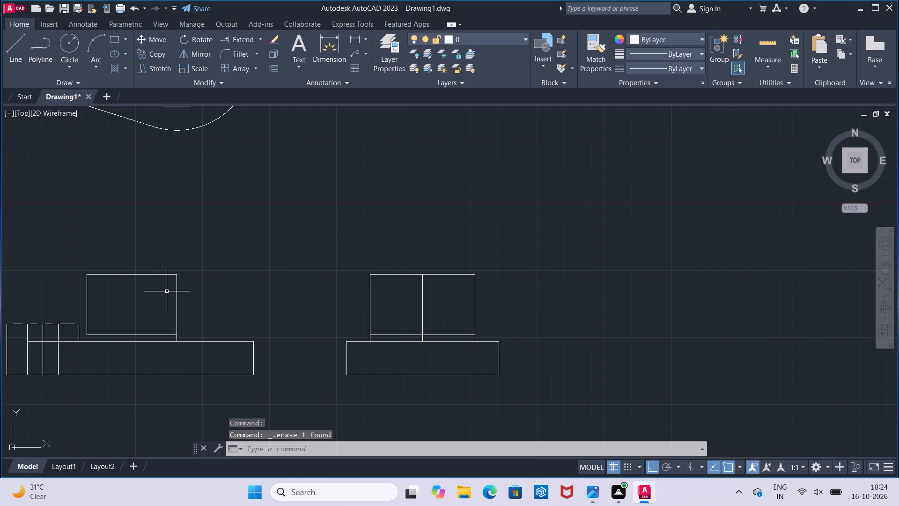
Trim away the short vertical segment between the front view block's lower right corner and the base.
click(258, 45)
click(259, 59)
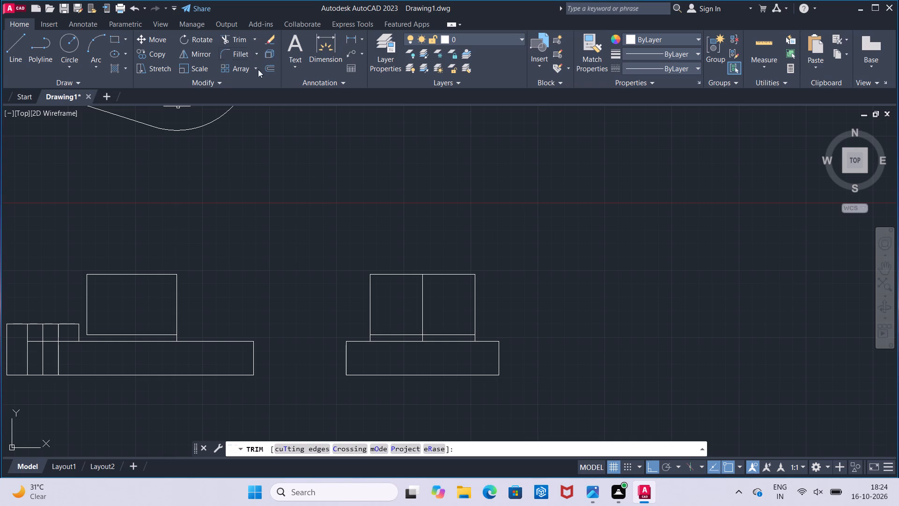
click(177, 338)
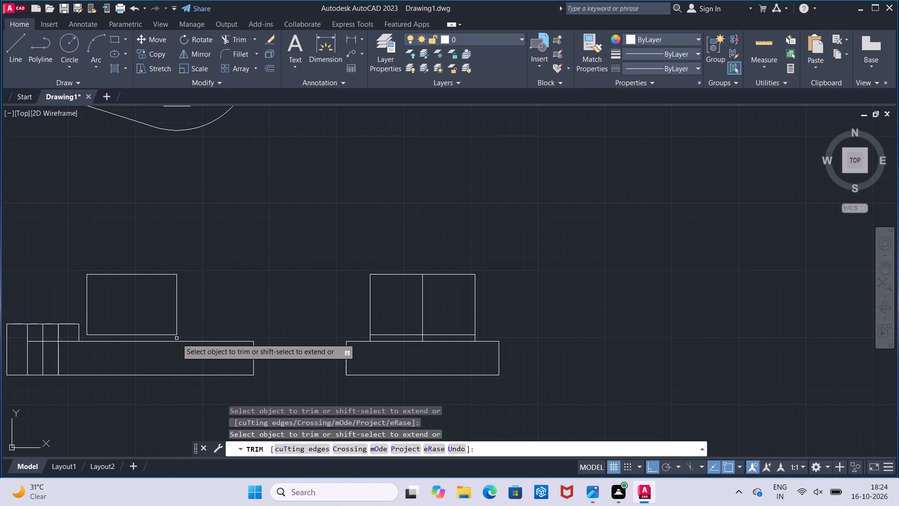
key(Escape)
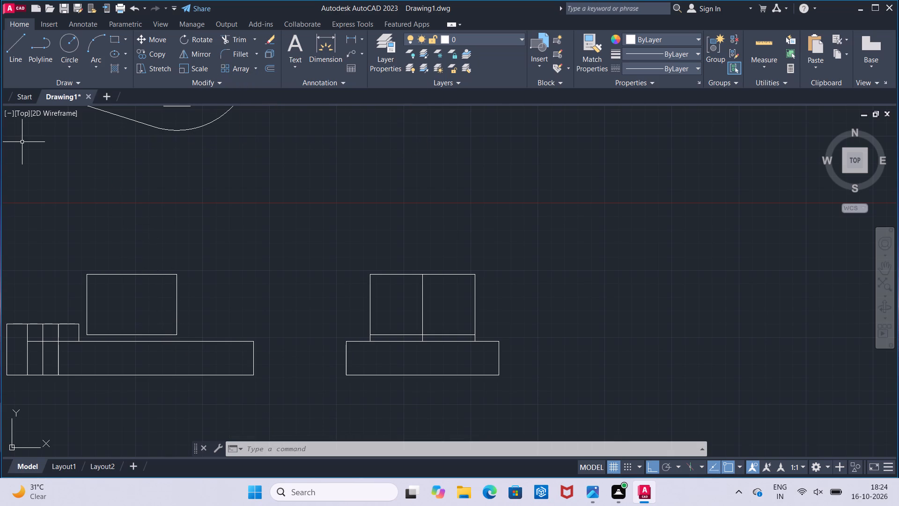
Place a 38 vertical linear dimension upward from the front view base's top edge, just outside the block's right side.
click(355, 41)
click(178, 342)
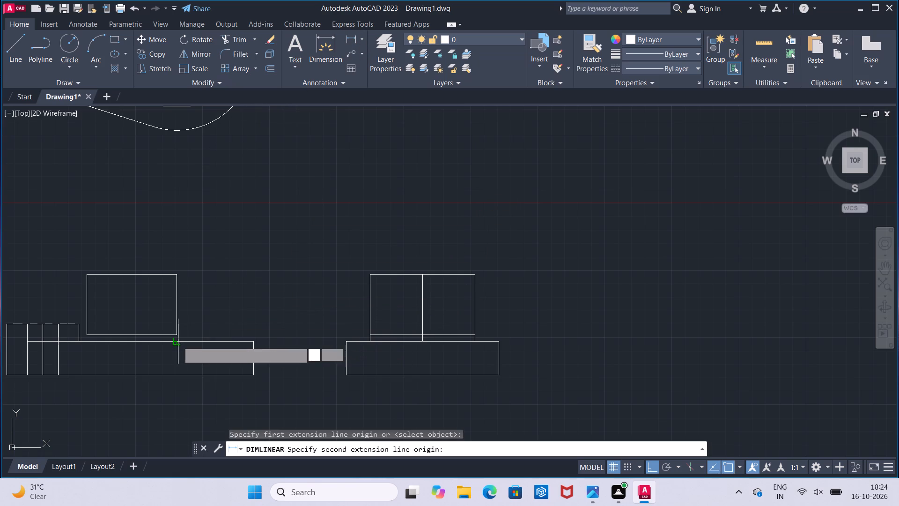
key(3)
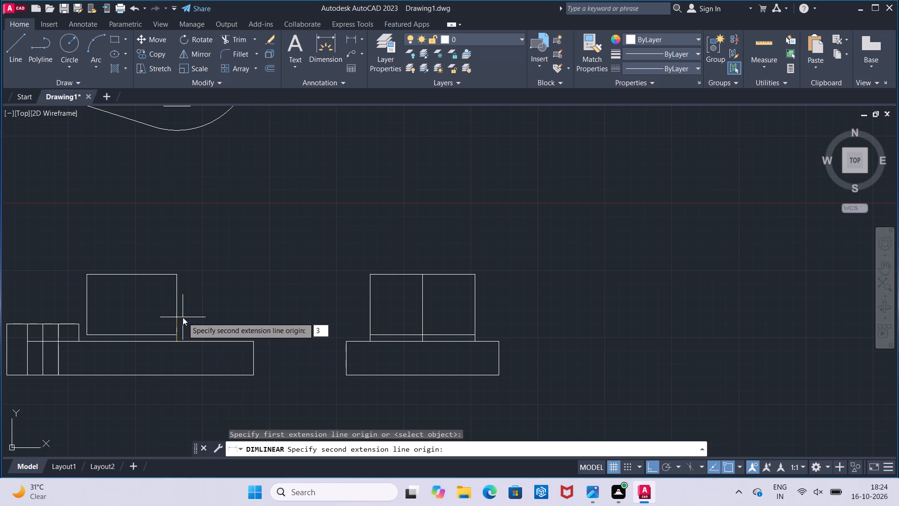
key(8)
key(Return)
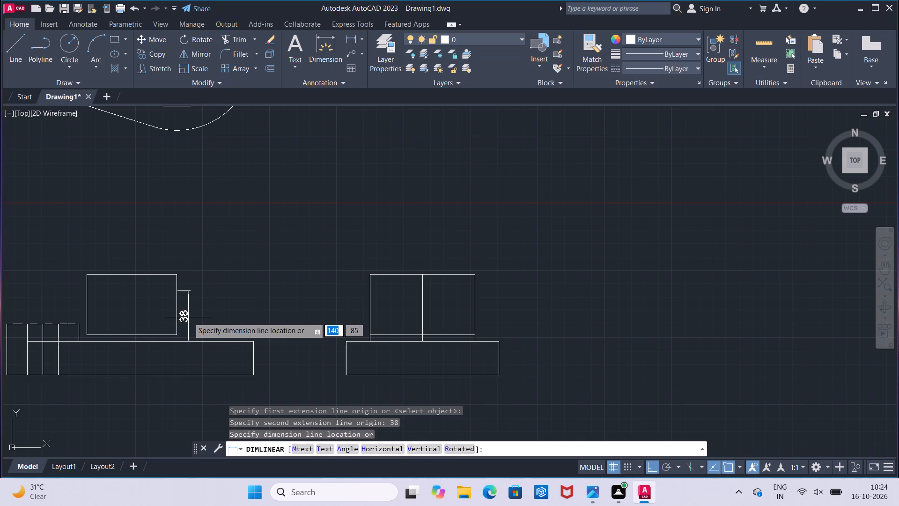
click(194, 320)
key(Escape)
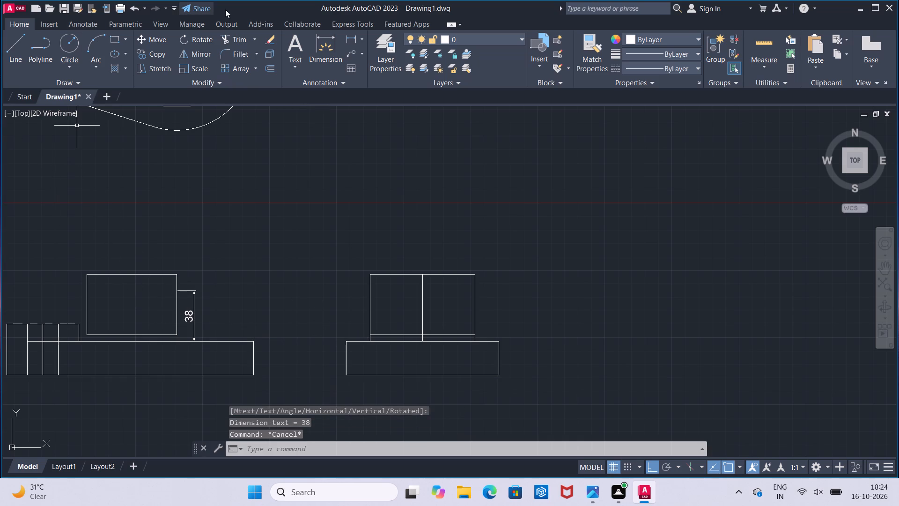
Measure from the front view block's upper right corner down to the 38 dimension's upper end, without placing the dimension.
click(356, 37)
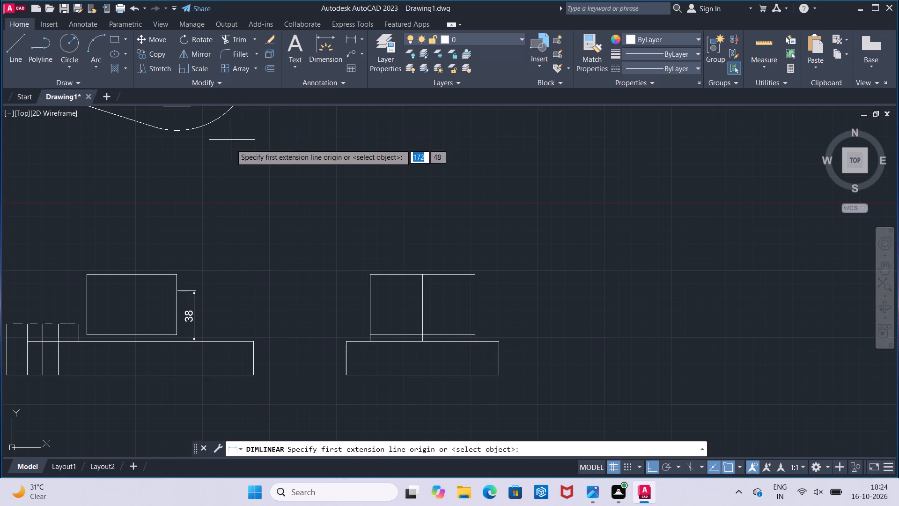
click(174, 271)
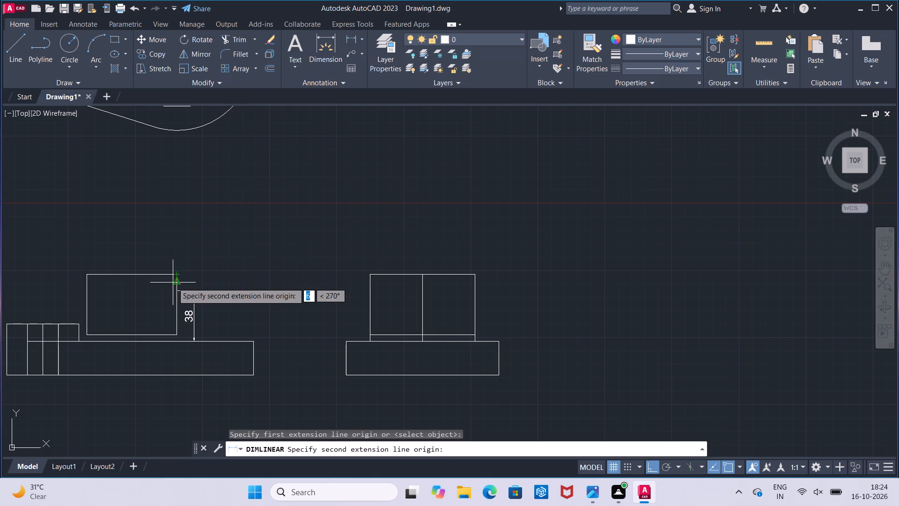
click(174, 289)
key(Escape)
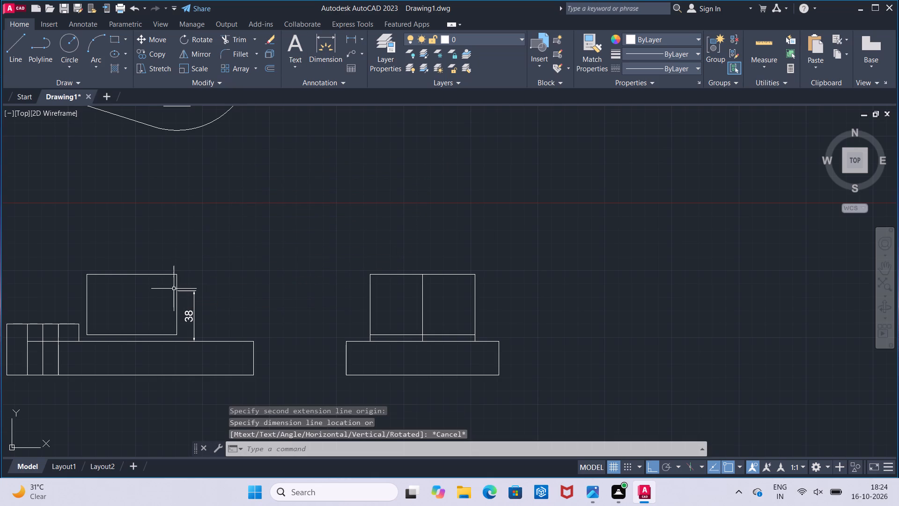
Measure the side view's overall height from the block's top edge to the base's bottom edge, without placing the dimension.
click(356, 40)
click(421, 274)
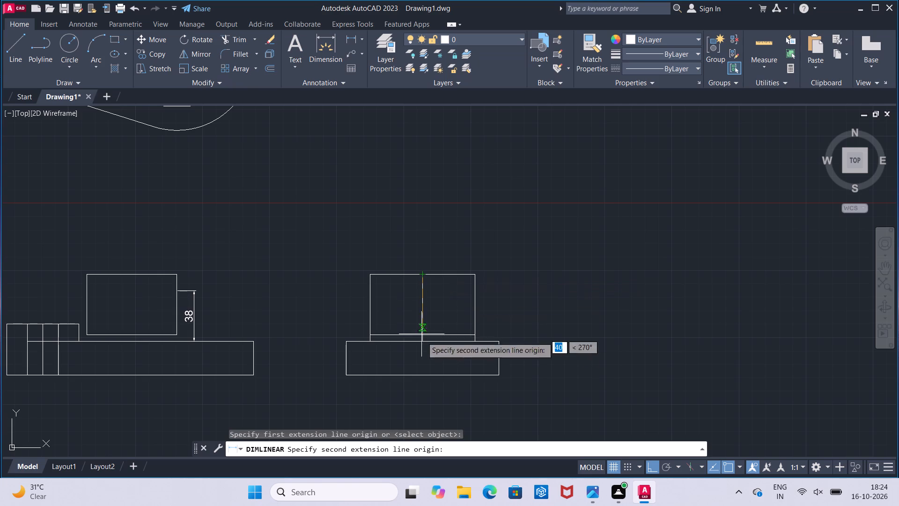
click(424, 377)
key(Escape)
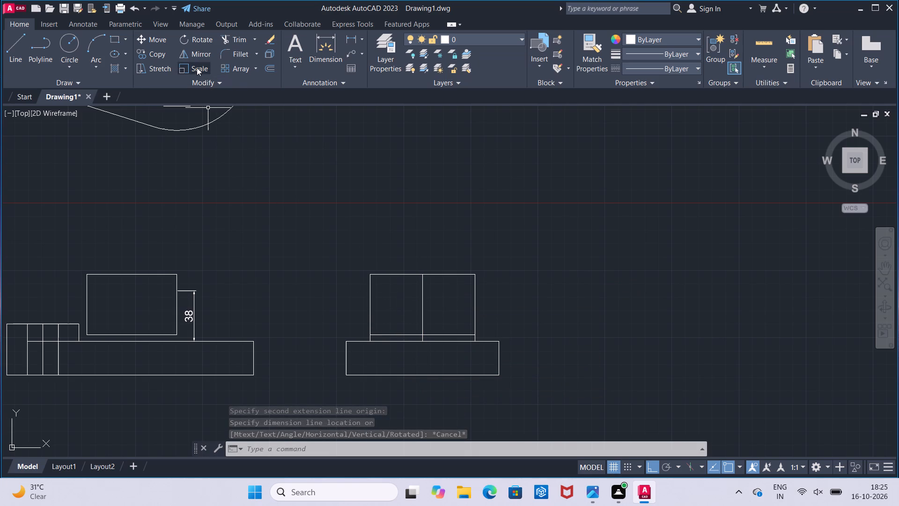
Offset the side view block's top edge by 10, once downward and once upward.
click(267, 68)
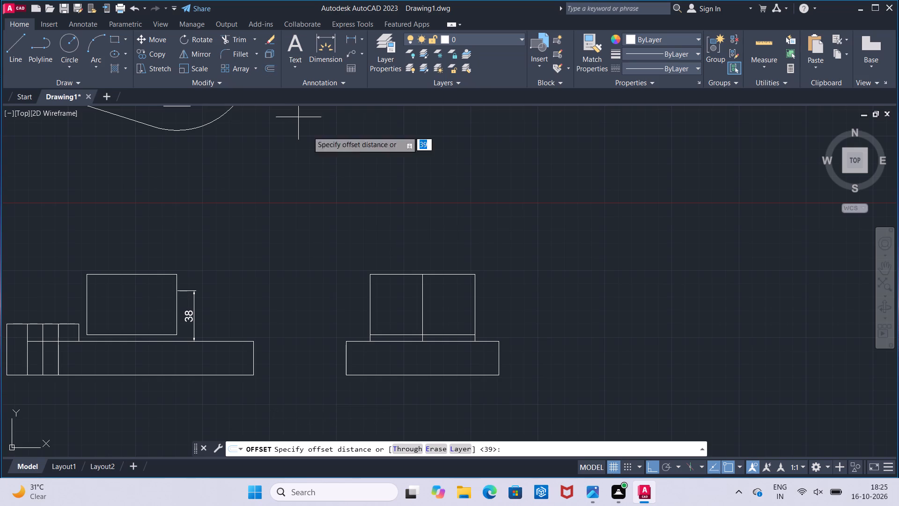
click(420, 274)
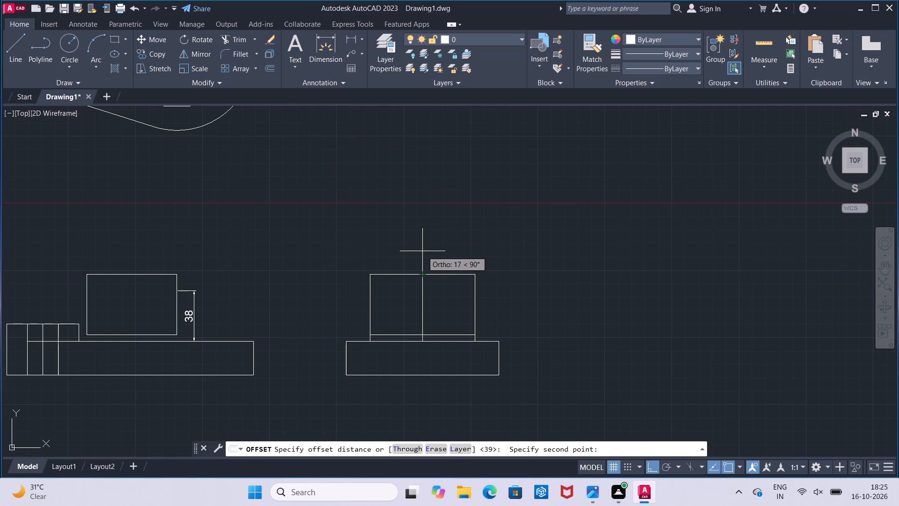
text(10)
key(Return)
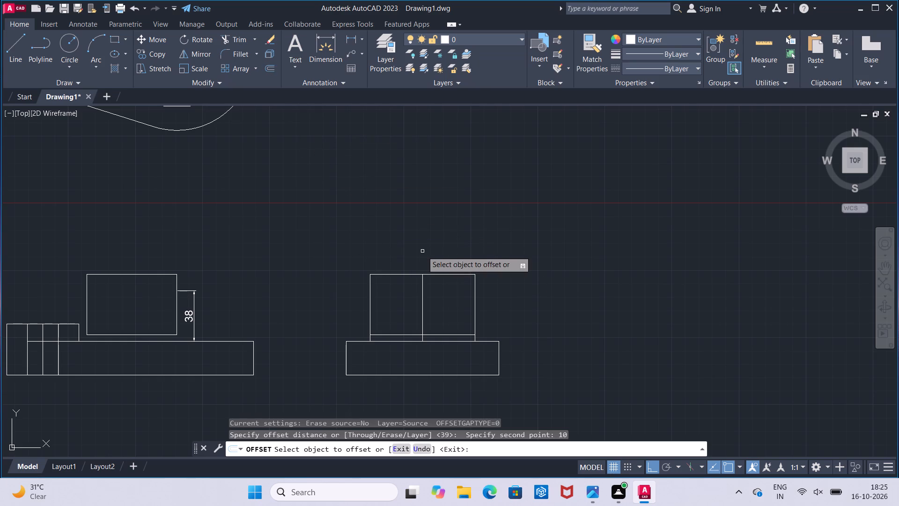
click(426, 274)
click(426, 271)
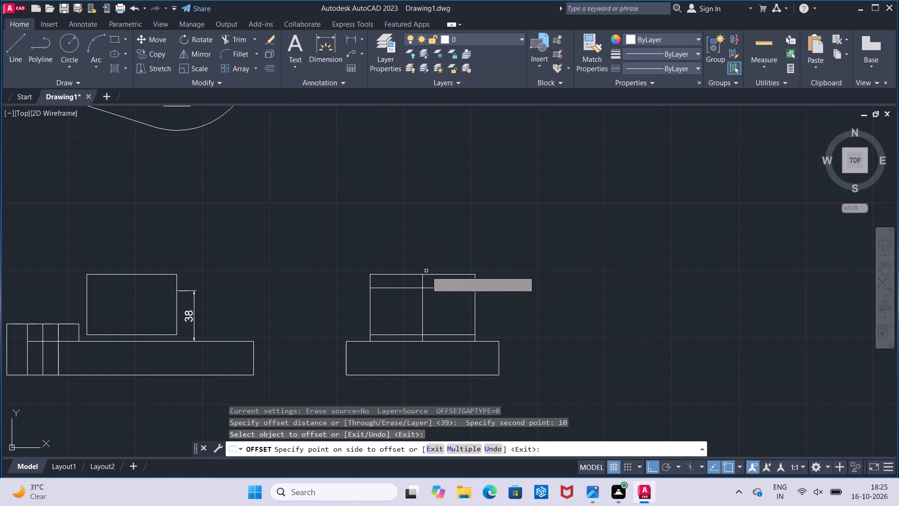
click(427, 274)
click(427, 268)
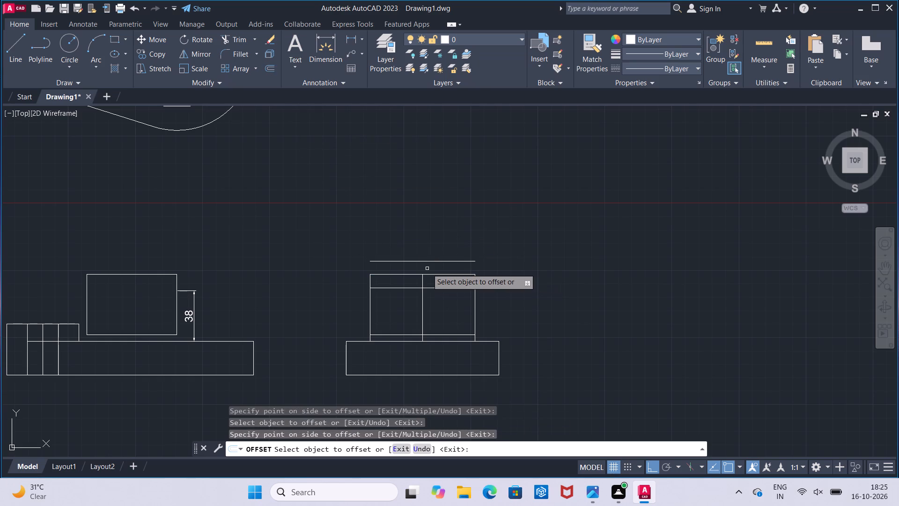
key(Escape)
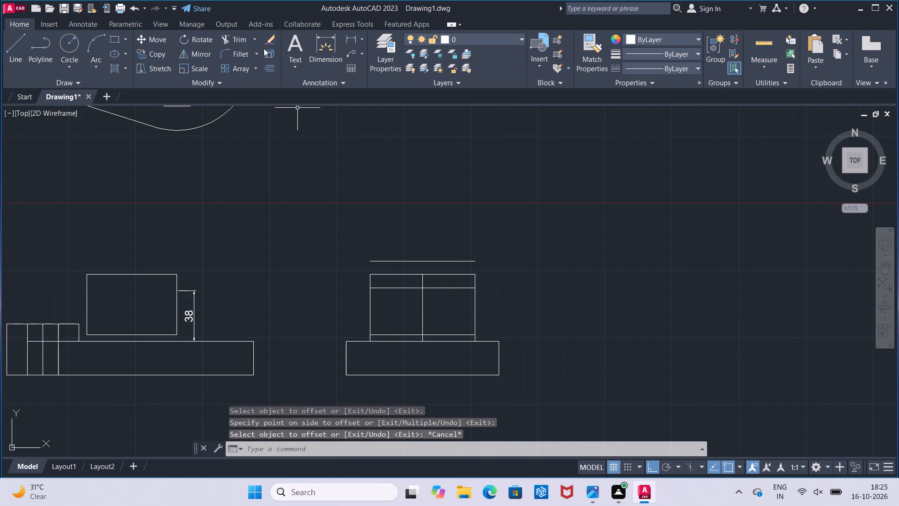
Erase the offset line lying inside the side view block, below its top edge.
click(268, 40)
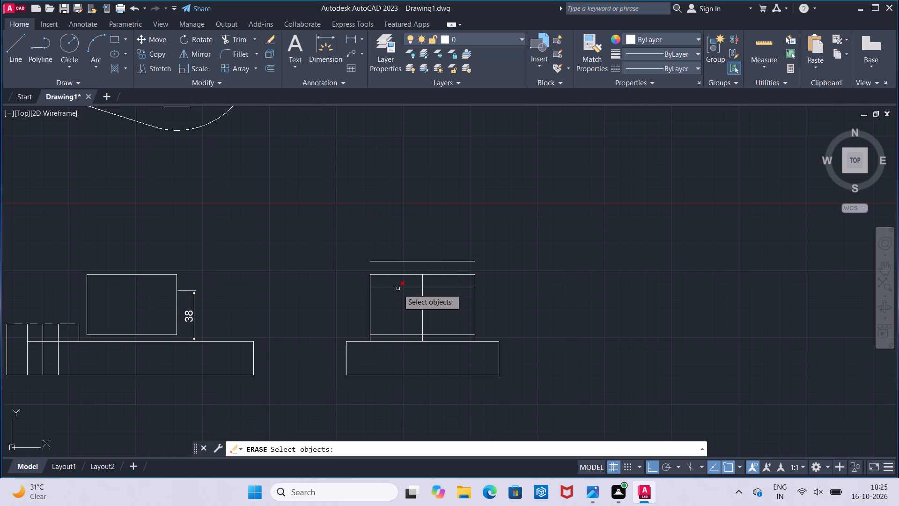
click(398, 289)
key(Return)
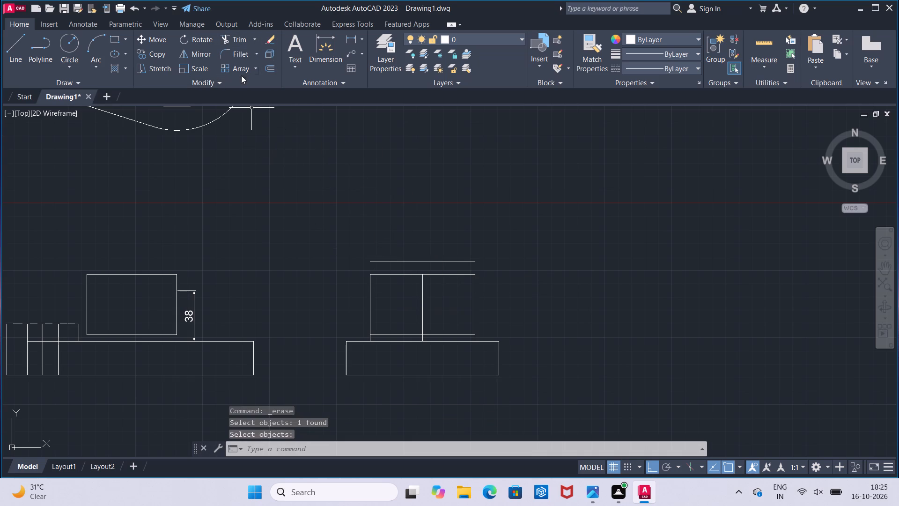
Extend the side view block's left side, right side and vertical centre line up to the new offset line.
click(251, 38)
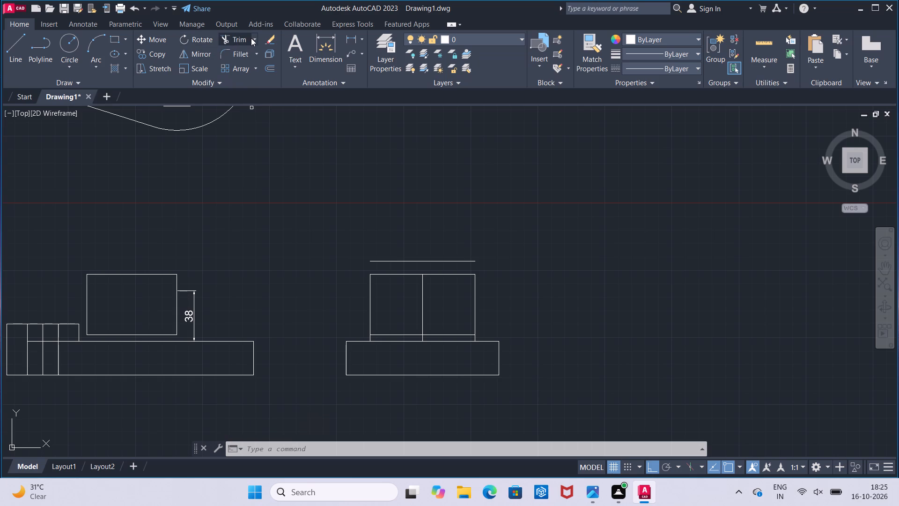
click(253, 38)
click(256, 77)
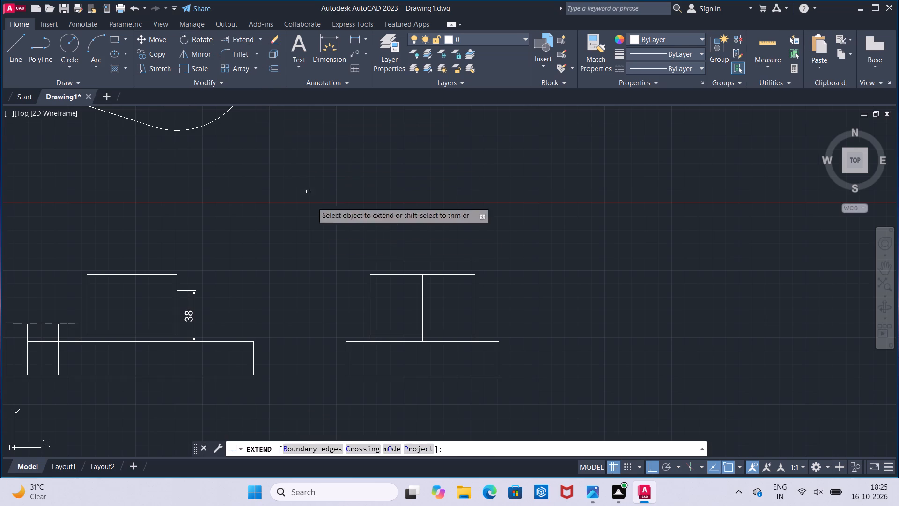
click(369, 278)
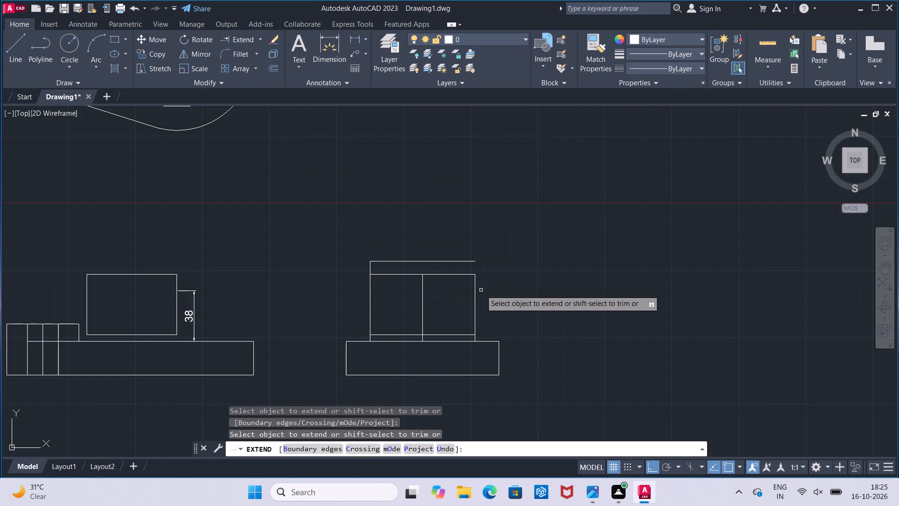
click(476, 297)
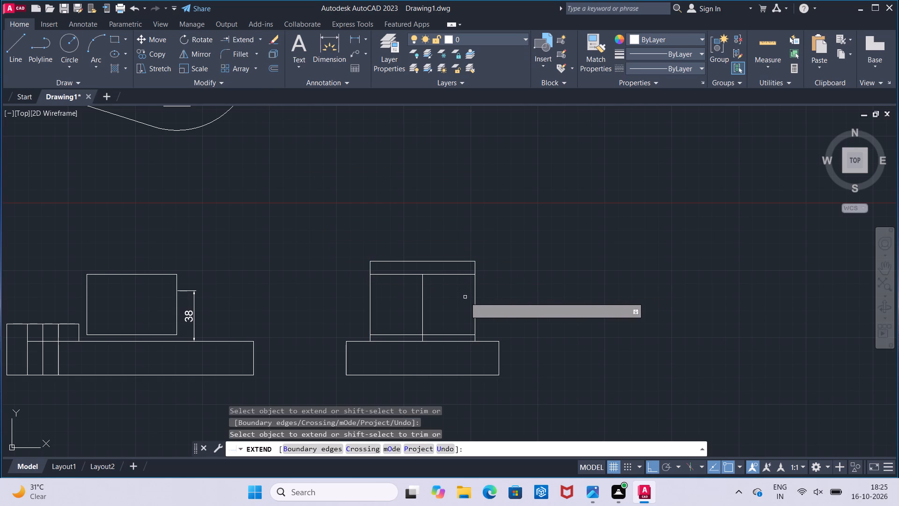
key(Escape)
click(251, 39)
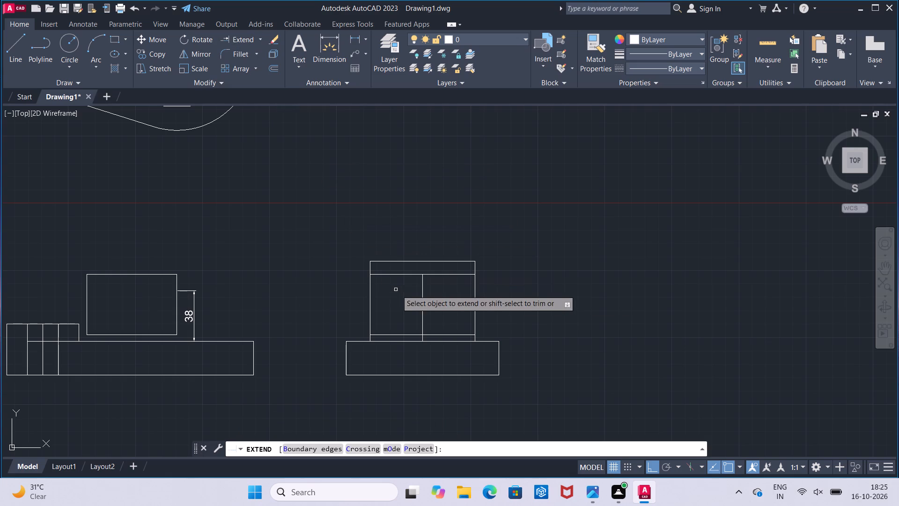
click(422, 295)
key(Escape)
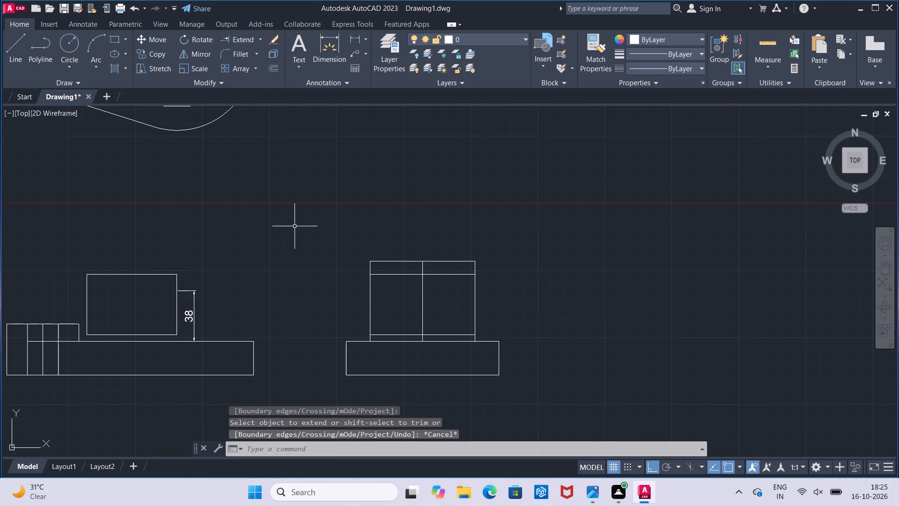
Trim away both halves of the old top edge crossing the side view block, below its new top edge.
click(261, 45)
click(261, 54)
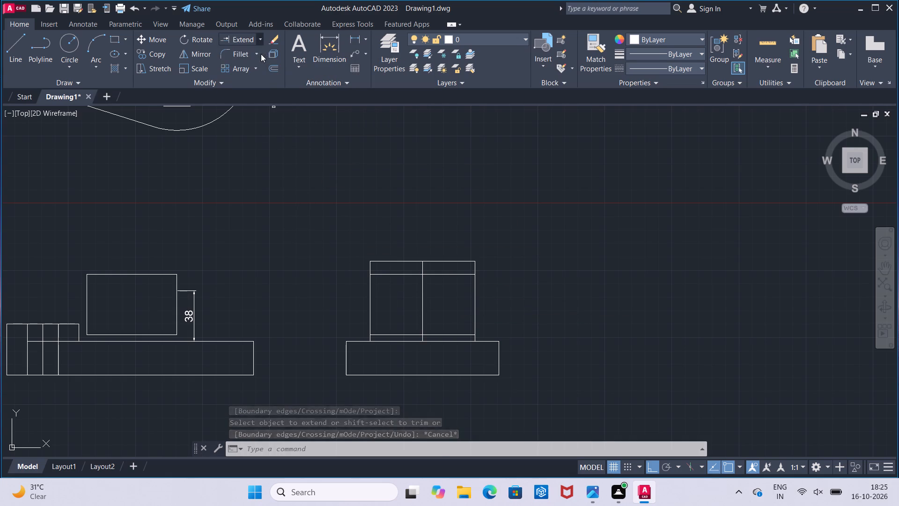
click(391, 274)
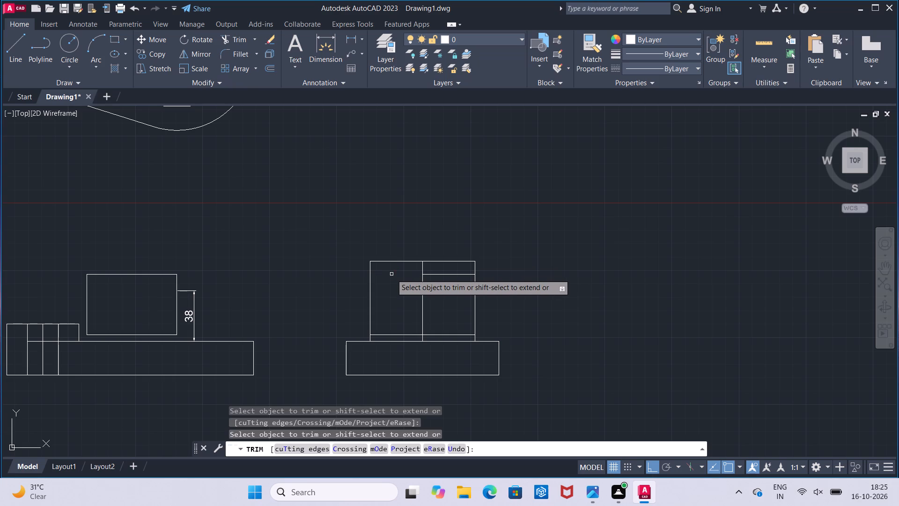
click(438, 275)
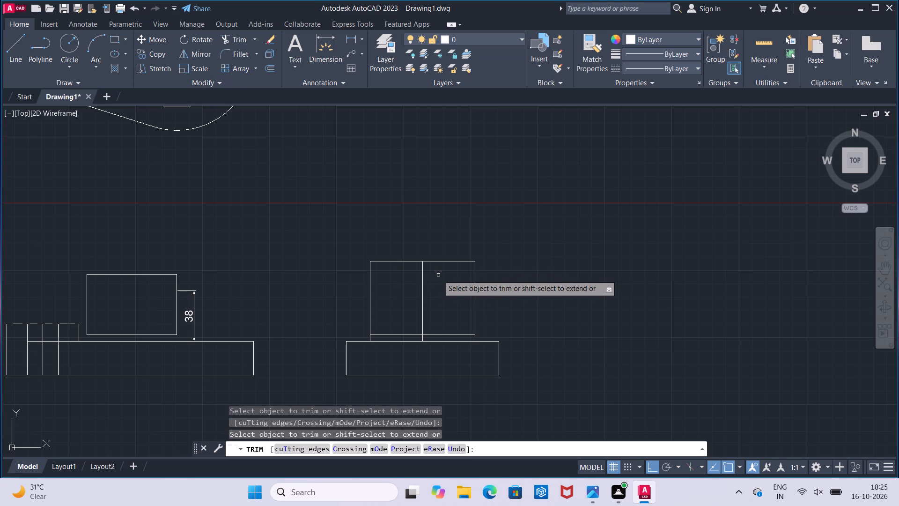
key(Escape)
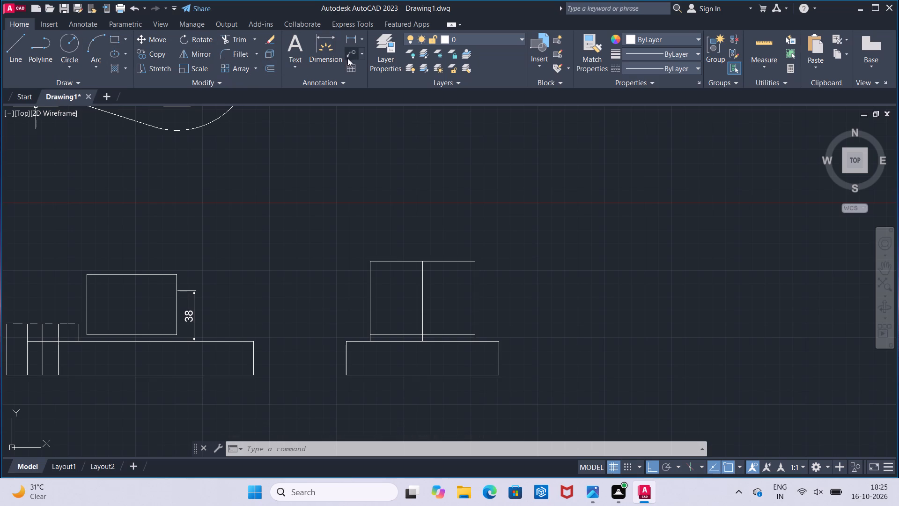
Offset the front view block's top edge upward by 10.
click(266, 64)
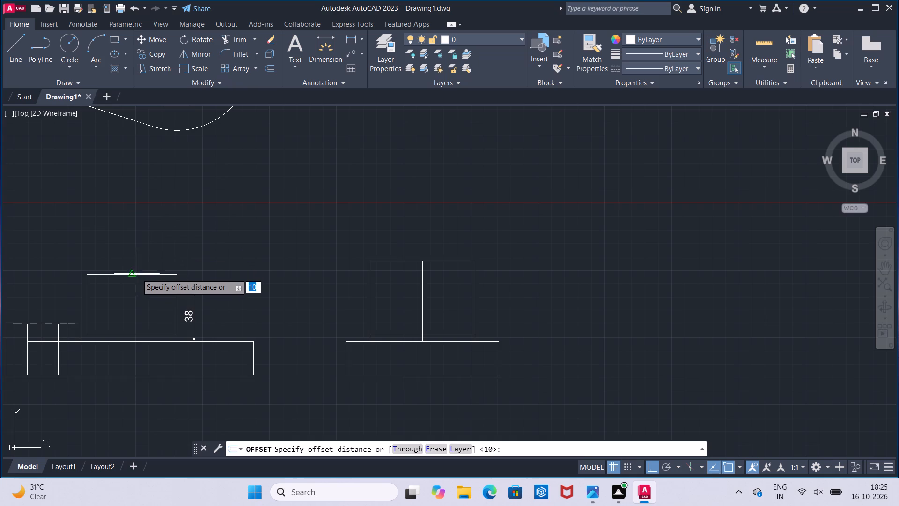
click(135, 274)
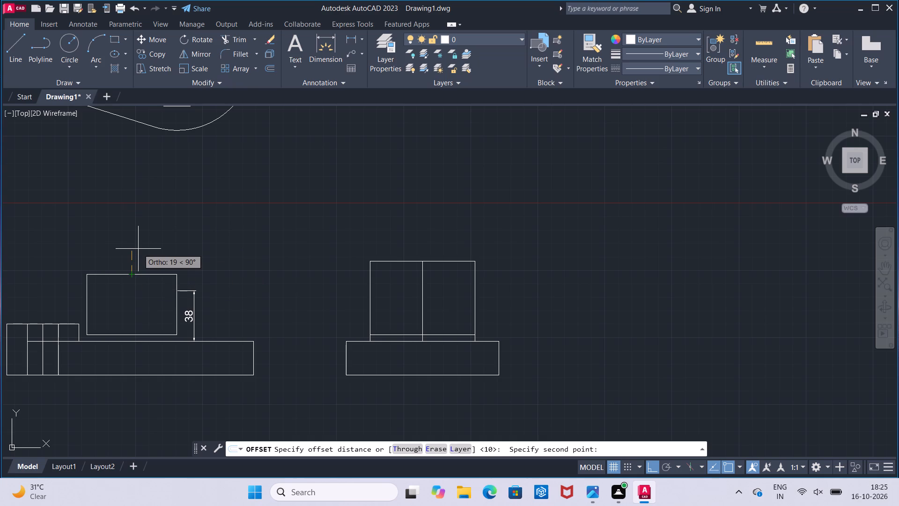
key(1)
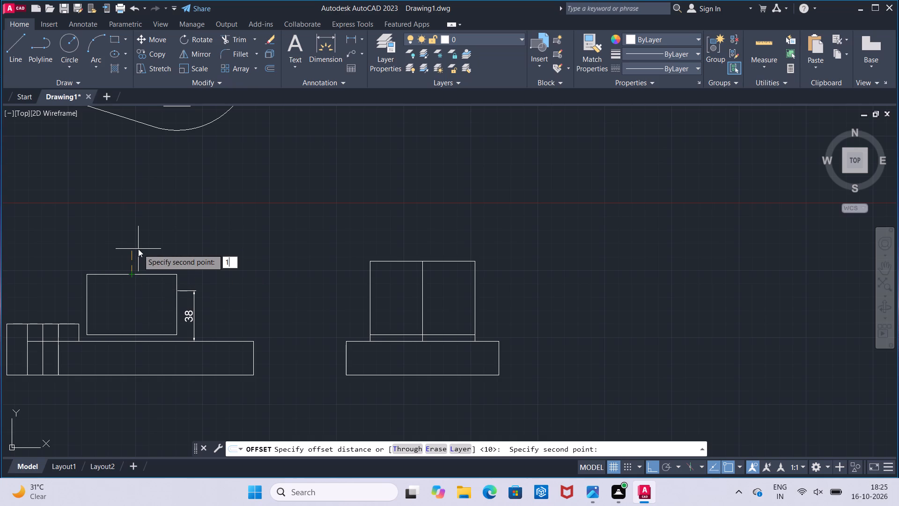
key(0)
key(Return)
click(138, 275)
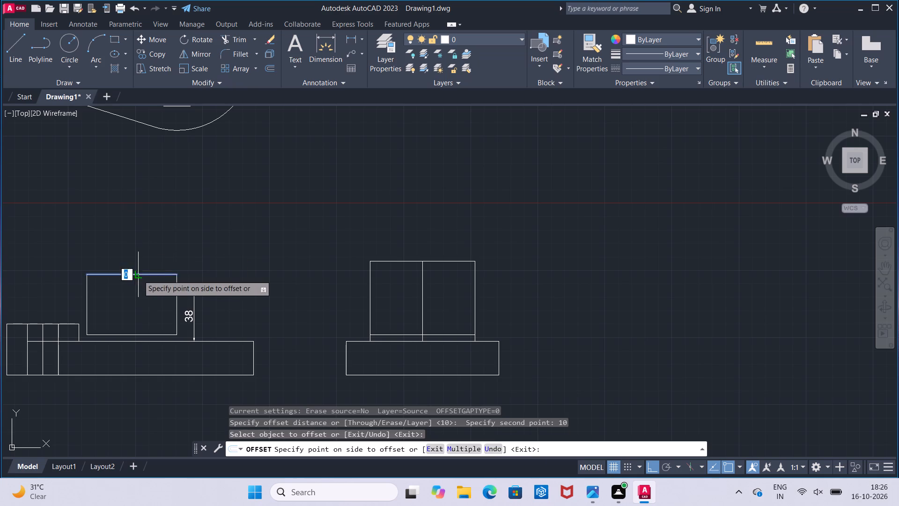
click(140, 264)
key(Escape)
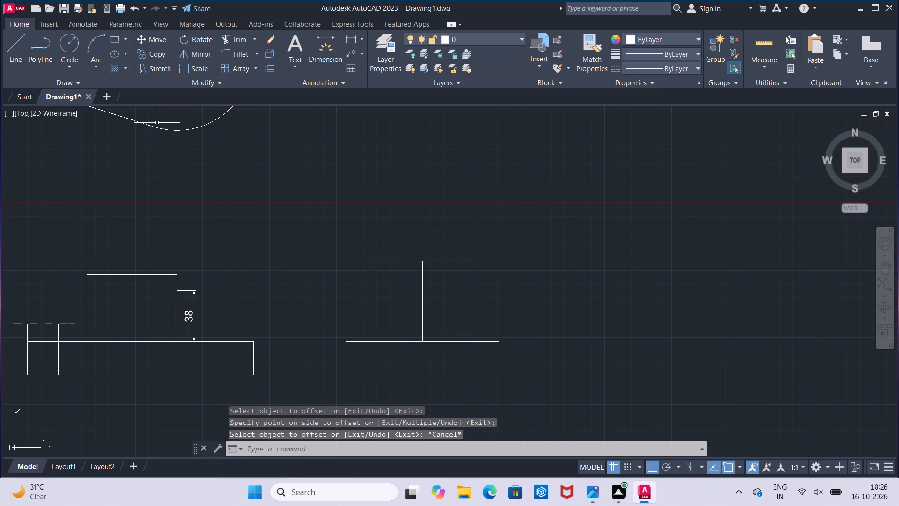
Extend the front view block's left and right sides up to the new offset line.
click(252, 40)
click(251, 81)
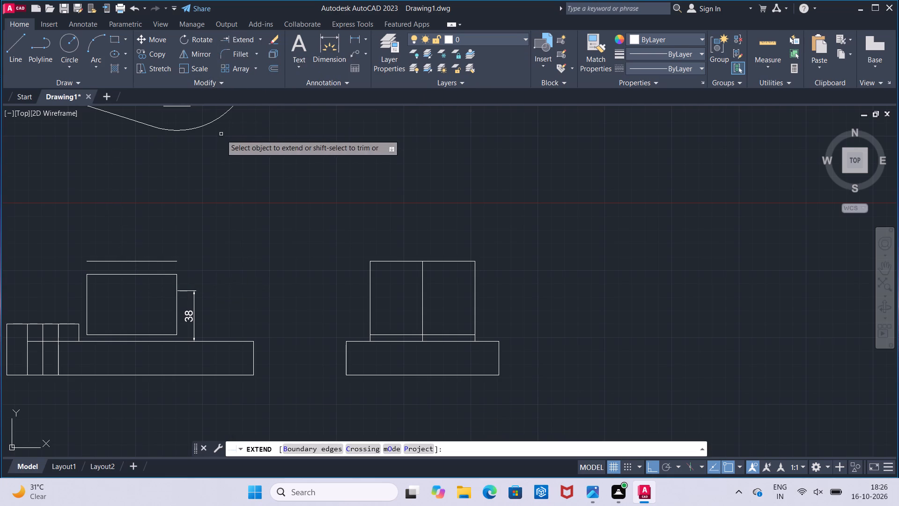
click(86, 281)
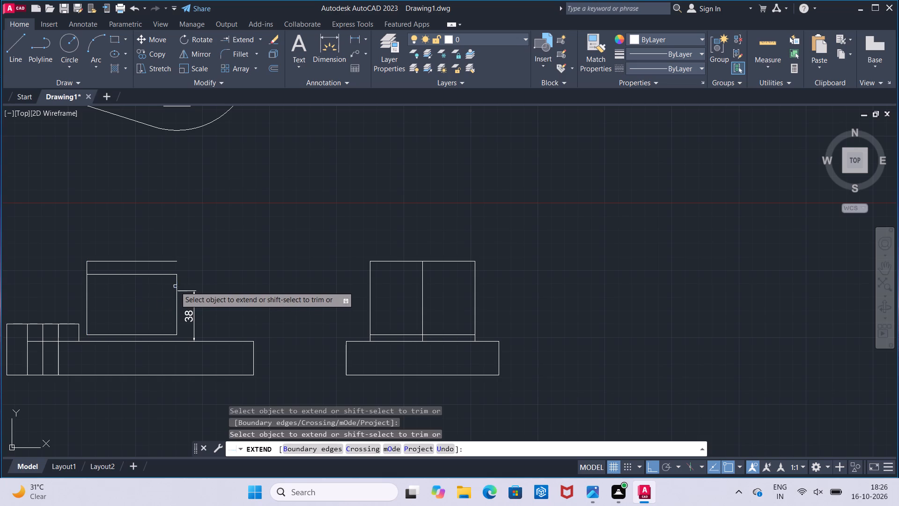
click(176, 285)
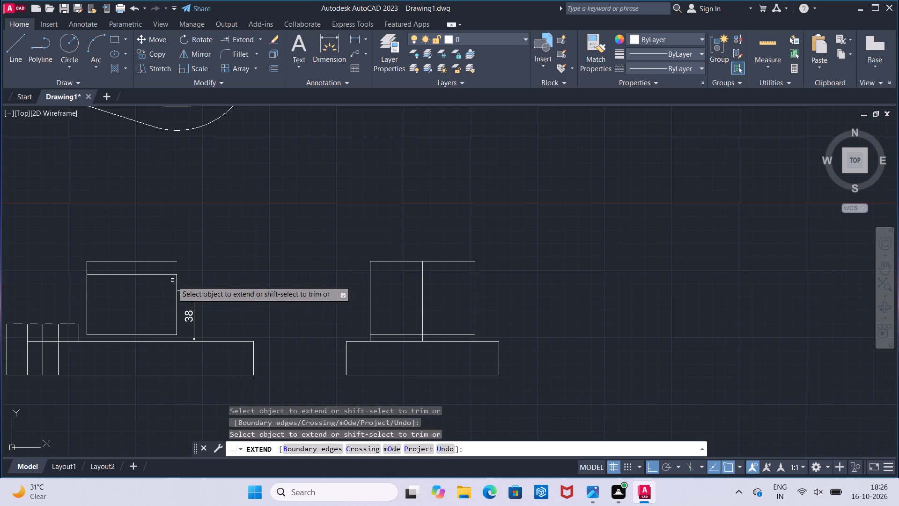
click(176, 281)
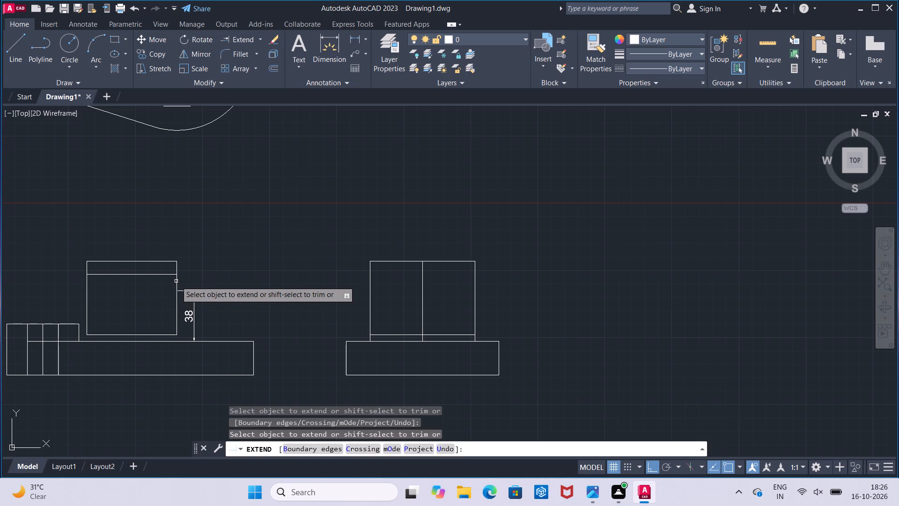
key(Escape)
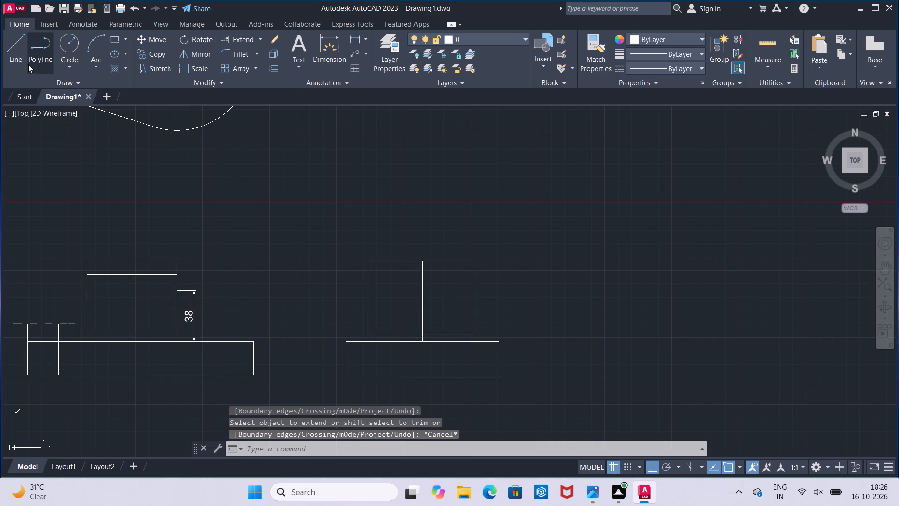
Trim away the old top edge inside the front view block, below the new top edge.
click(26, 62)
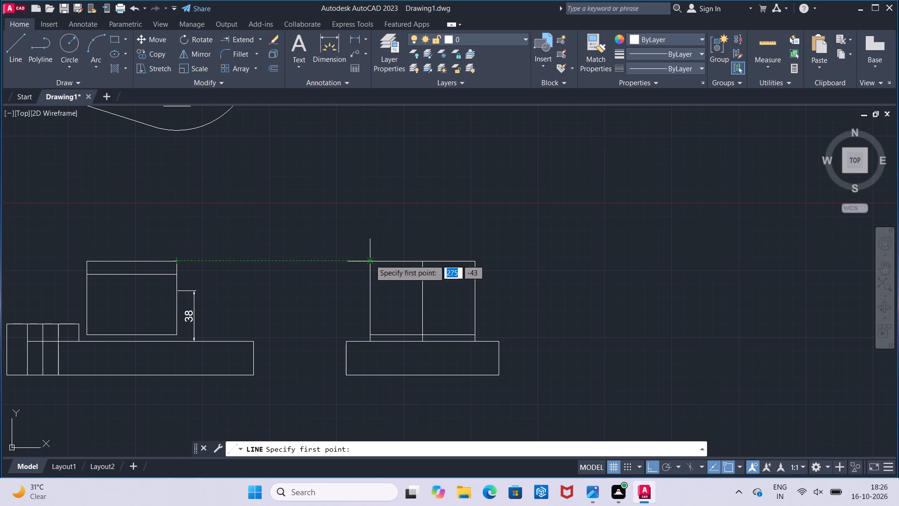
key(Escape)
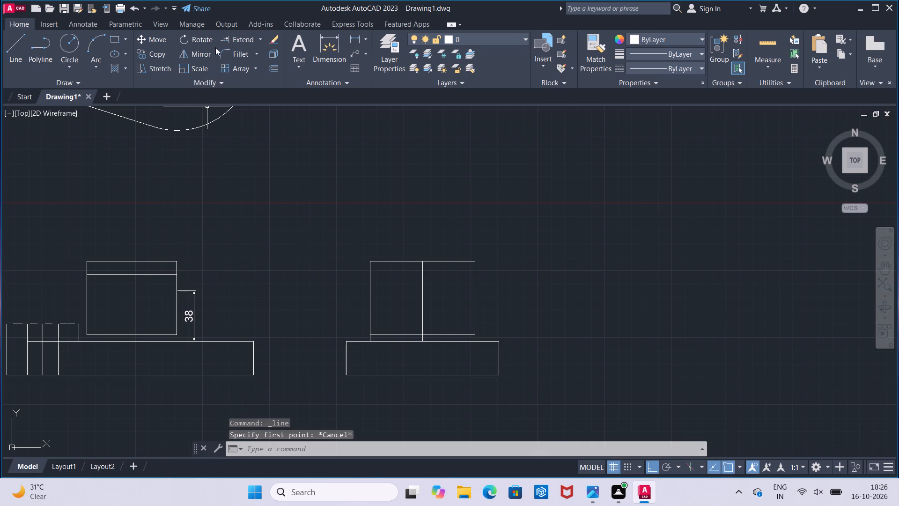
click(251, 37)
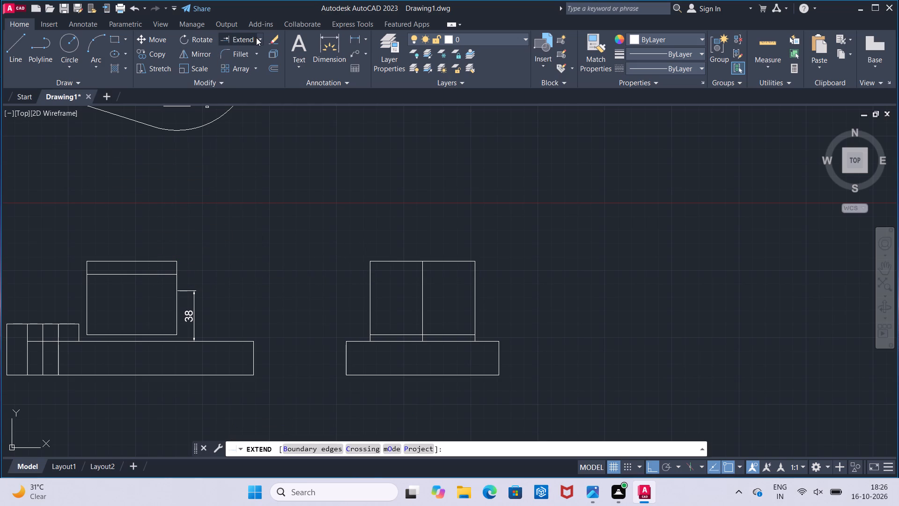
click(258, 38)
click(259, 71)
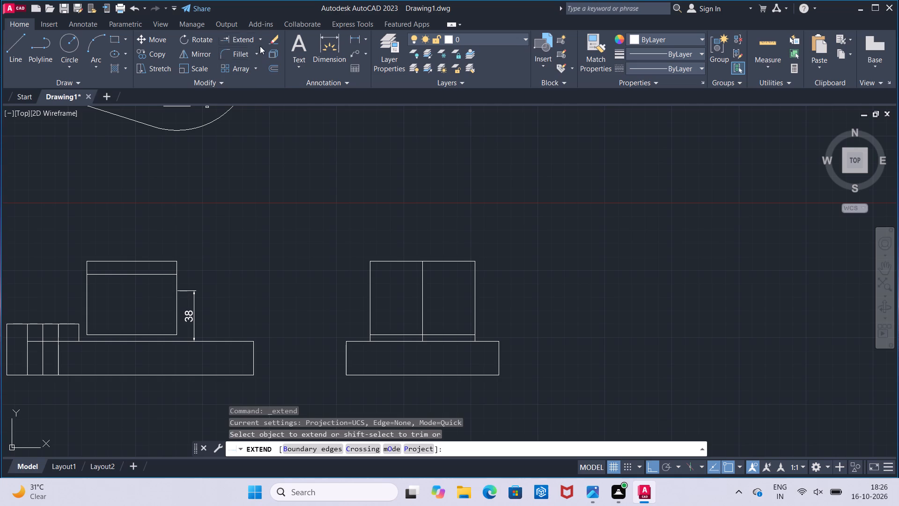
click(261, 41)
click(258, 60)
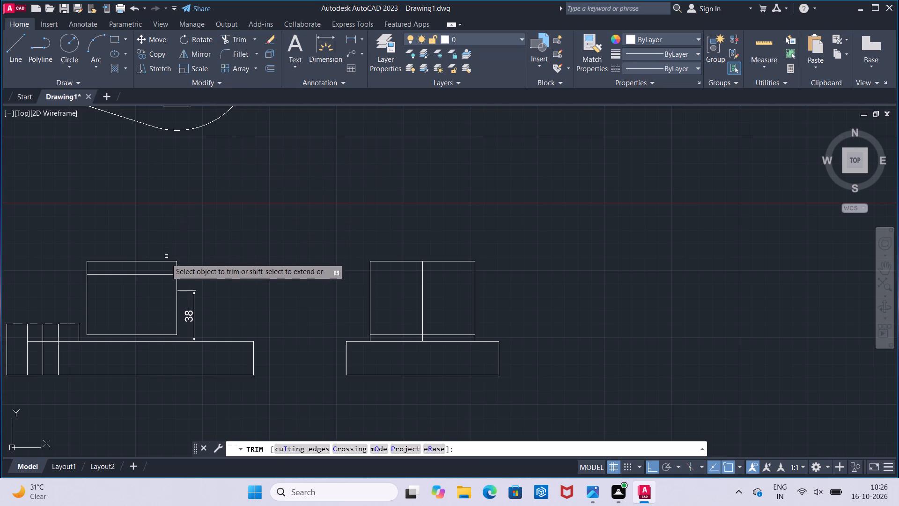
click(160, 274)
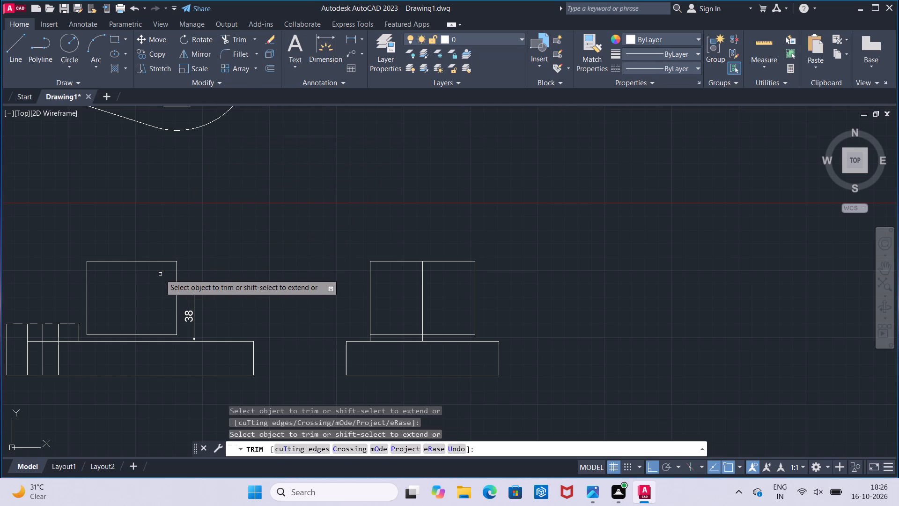
key(Escape)
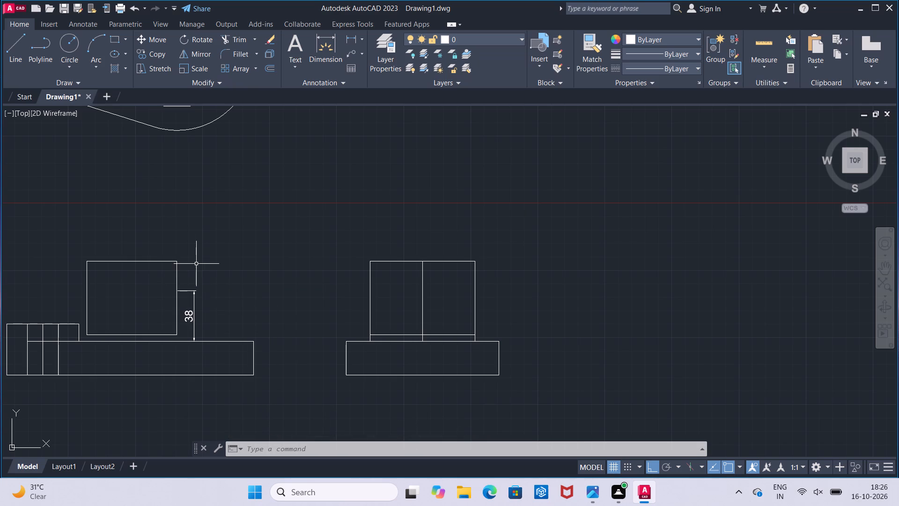
Draw a circle of radius 10 centred on the front view block's right side, at the upper end of the 38 dimension.
click(68, 49)
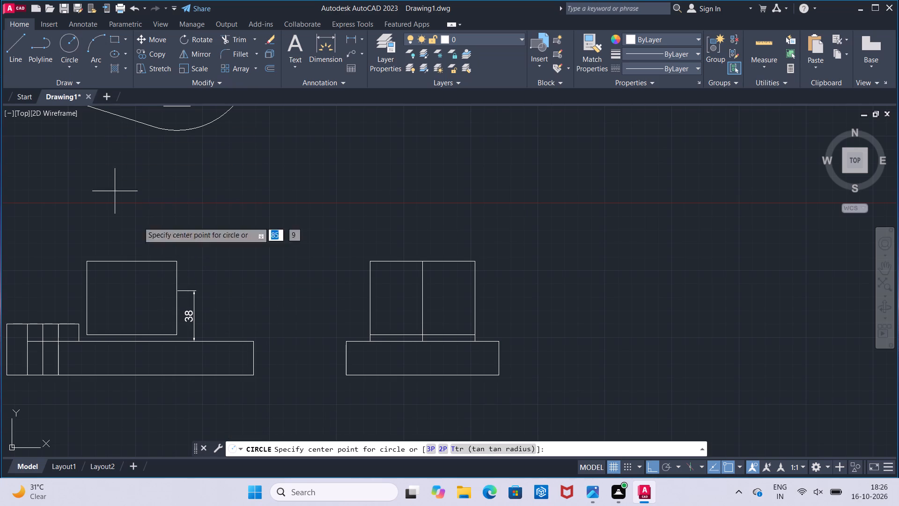
click(173, 289)
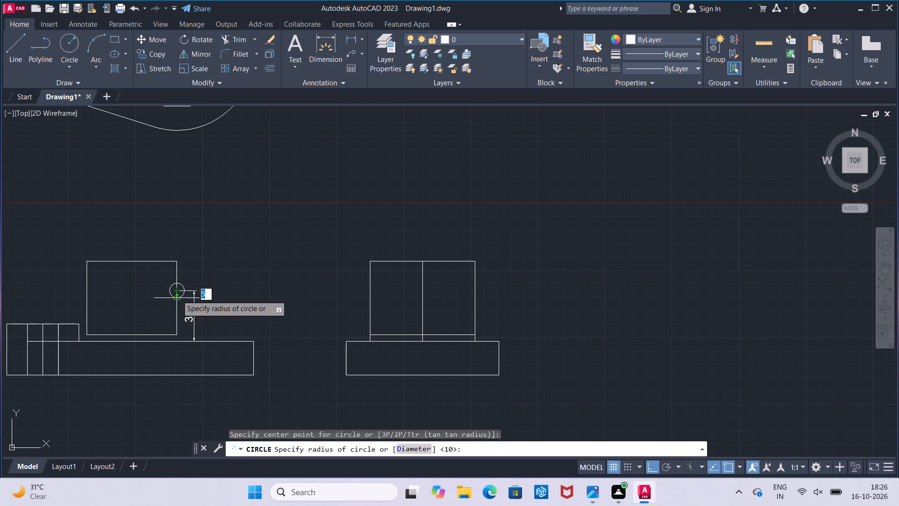
scroll(177, 295, down, 1)
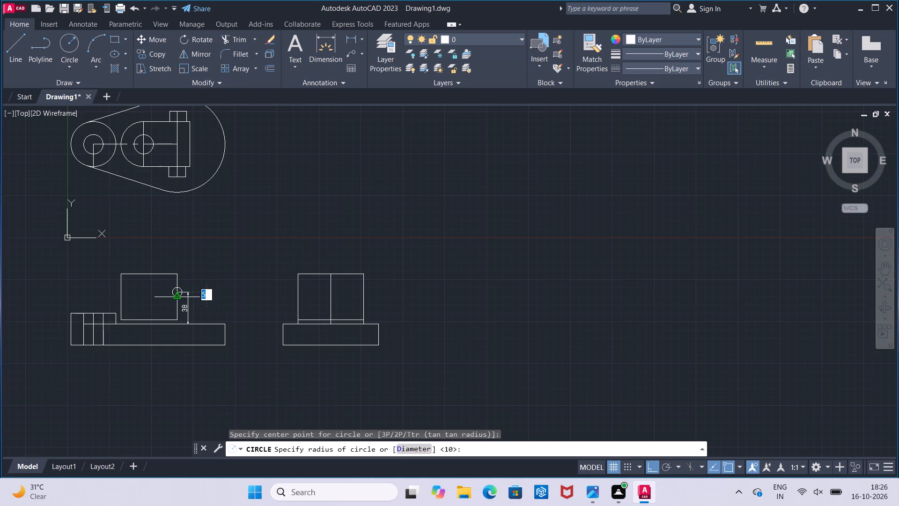
scroll(177, 295, up, 2)
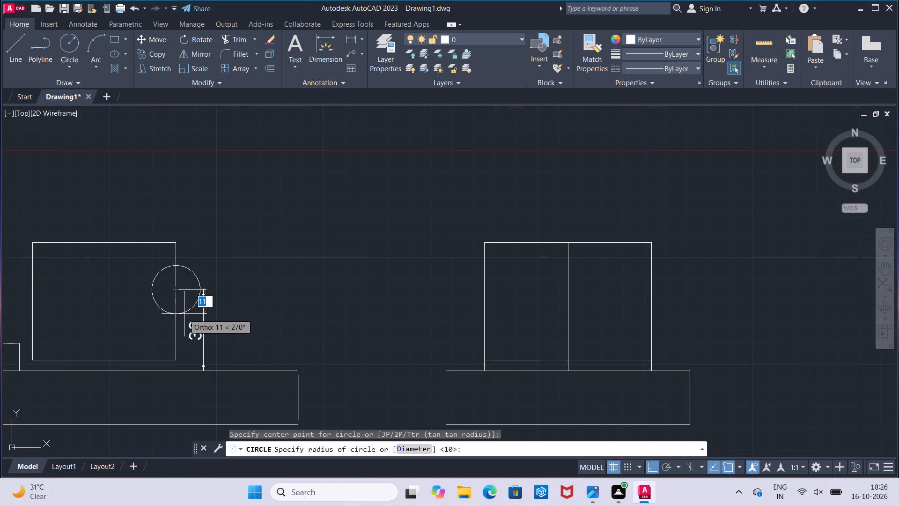
key(1)
key(0)
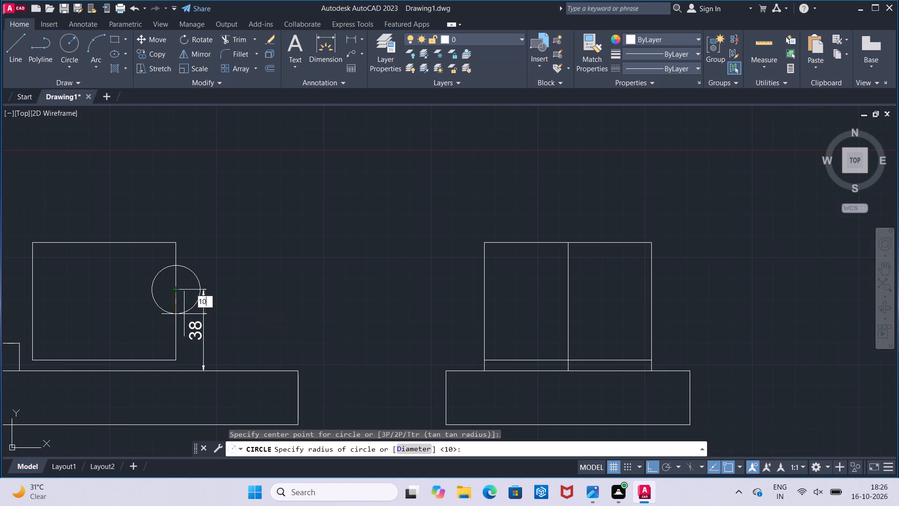
key(Return)
Erase the 38 dimension beside the front view block.
click(202, 320)
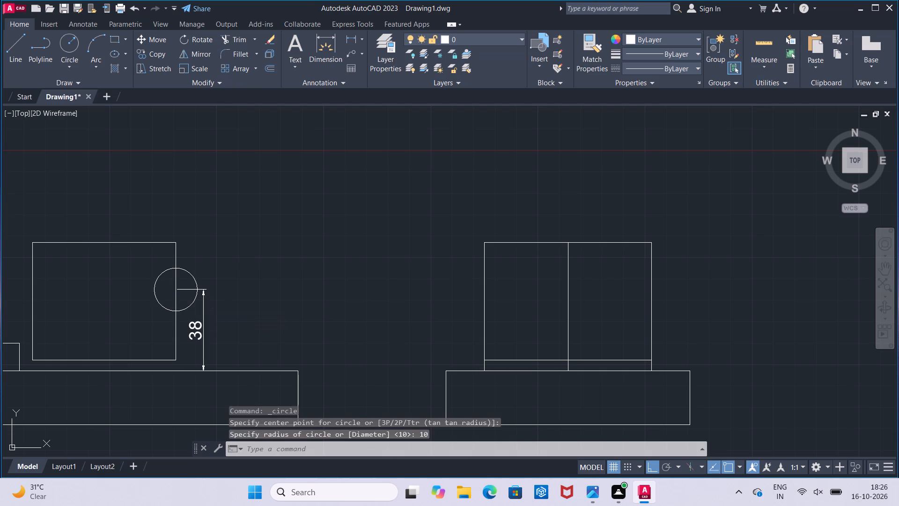
key(Delete)
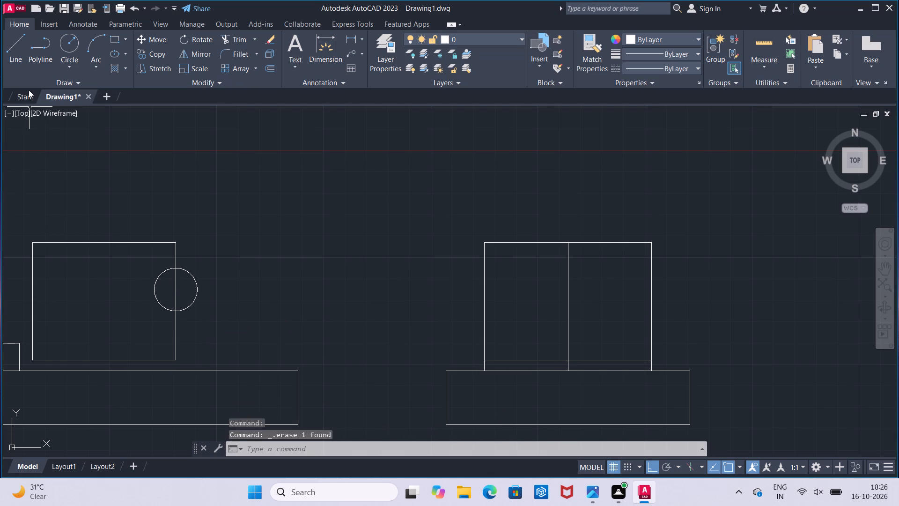
Draw vertical lines from the circle's left and right quadrants down to the top edge of the front view base.
click(9, 57)
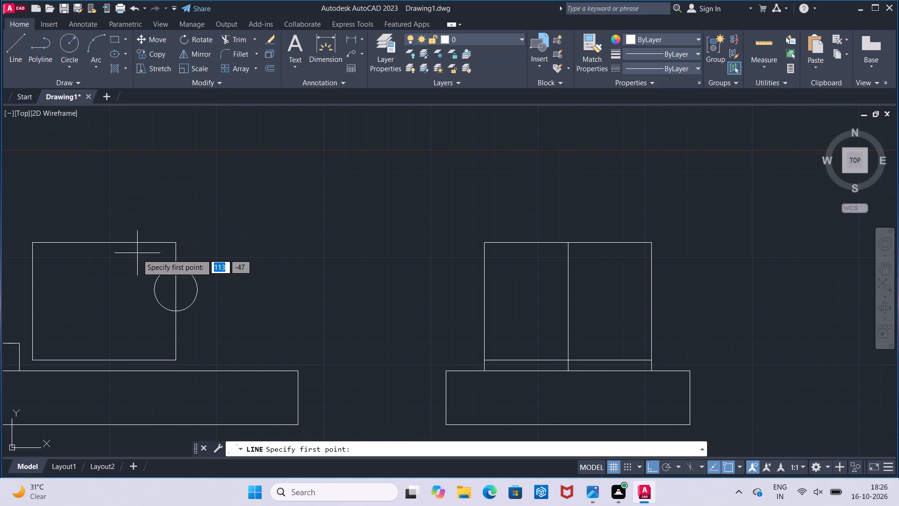
click(150, 289)
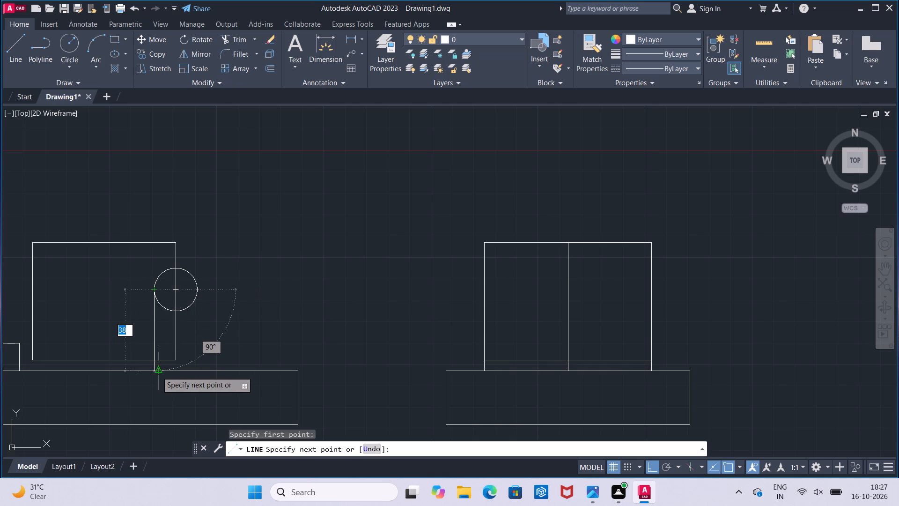
click(149, 369)
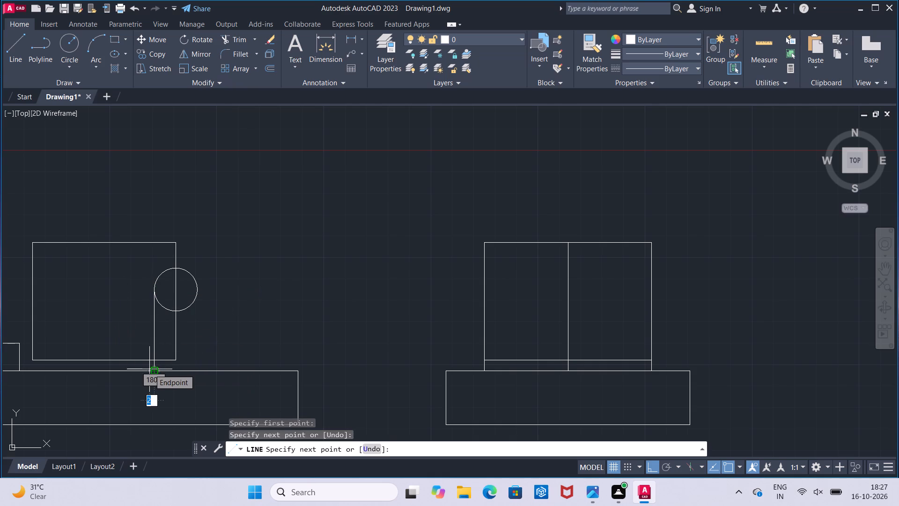
key(Escape)
click(13, 52)
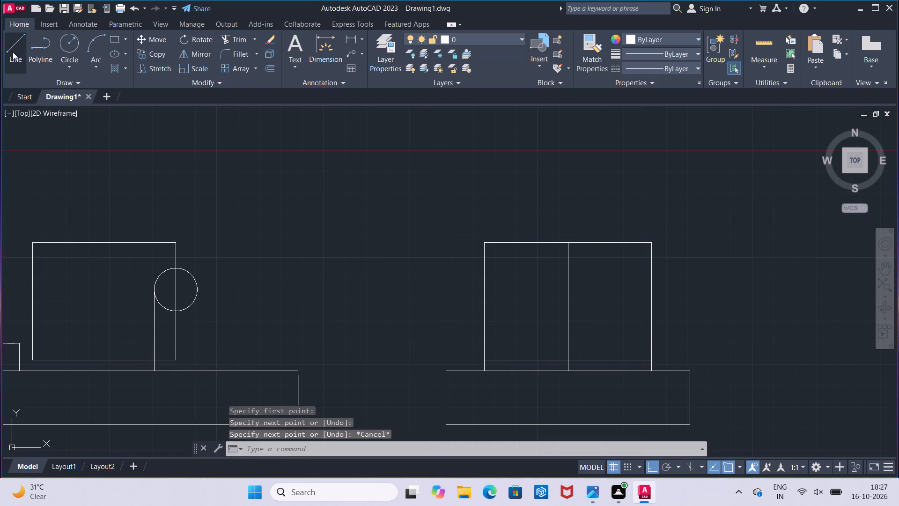
click(198, 290)
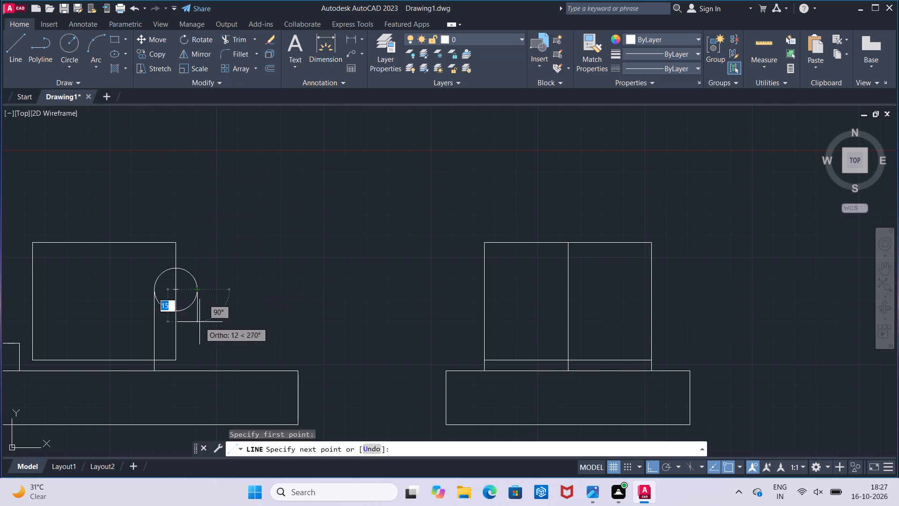
click(199, 373)
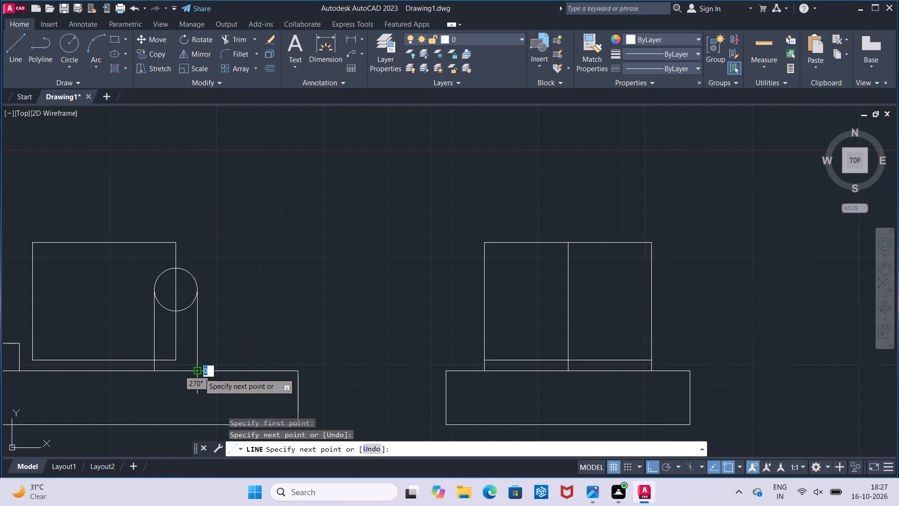
key(Escape)
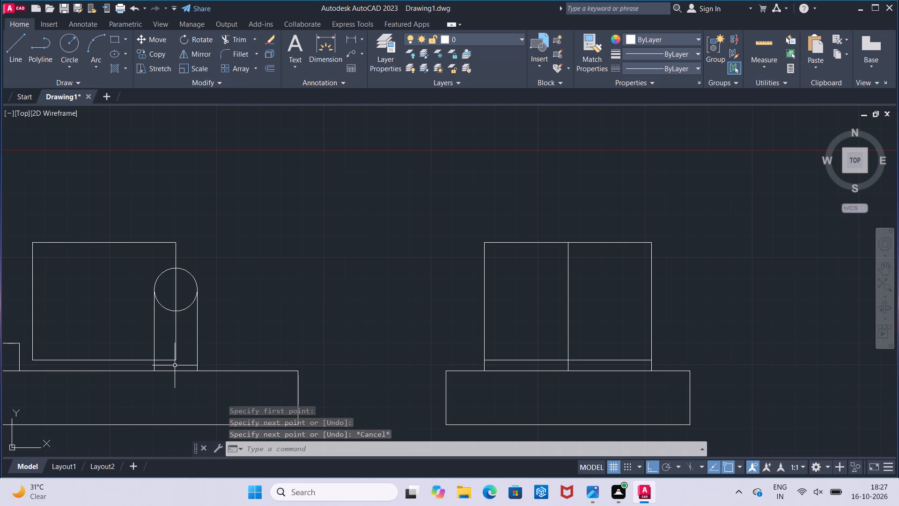
Trim away the front view block's old right side line and the piece of its bottom edge inside the lug.
click(242, 43)
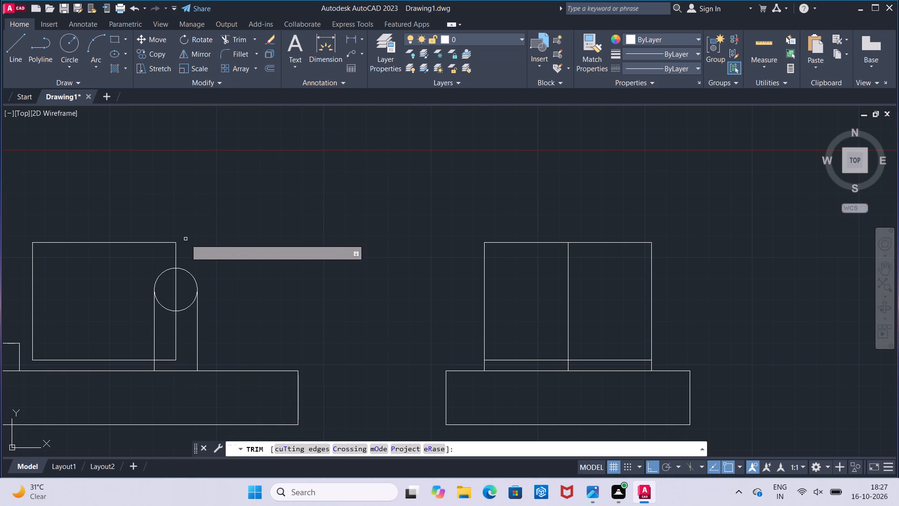
click(175, 252)
click(175, 278)
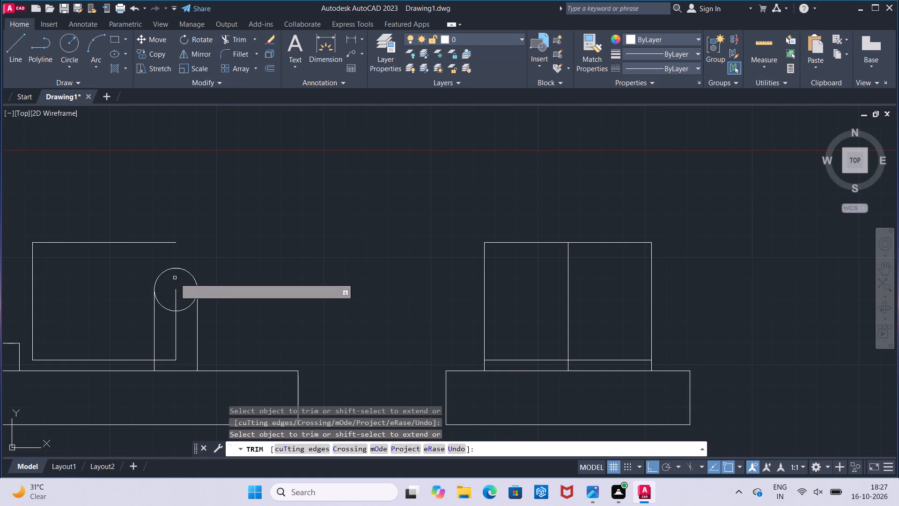
click(176, 294)
click(176, 317)
click(176, 323)
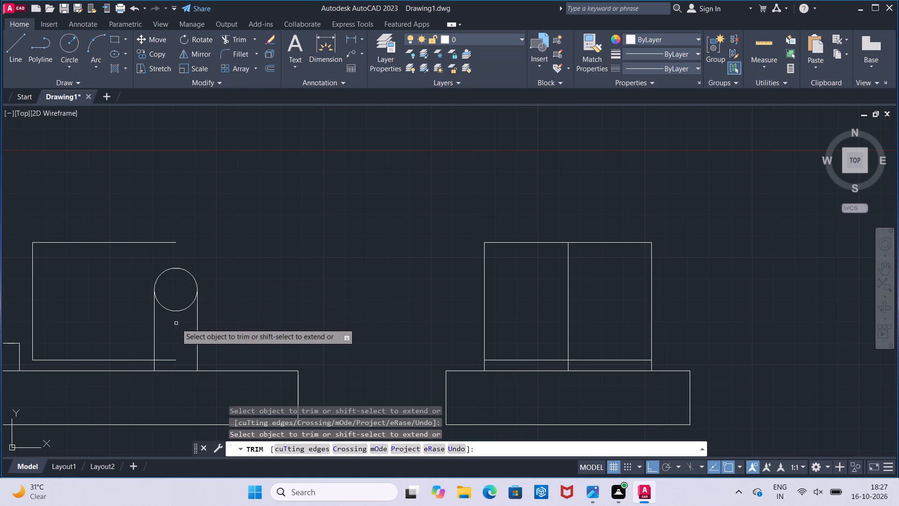
click(170, 359)
key(Escape)
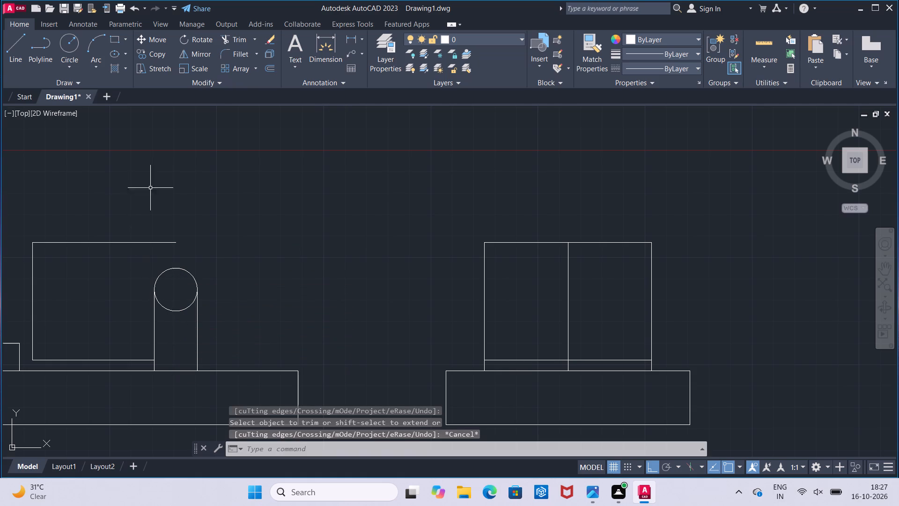
Extend the front view block's top edge 15 to the right, then close its outline down and back to the lug's right side.
middle_drag(180, 181, 184, 317)
middle_drag(198, 312, 218, 285)
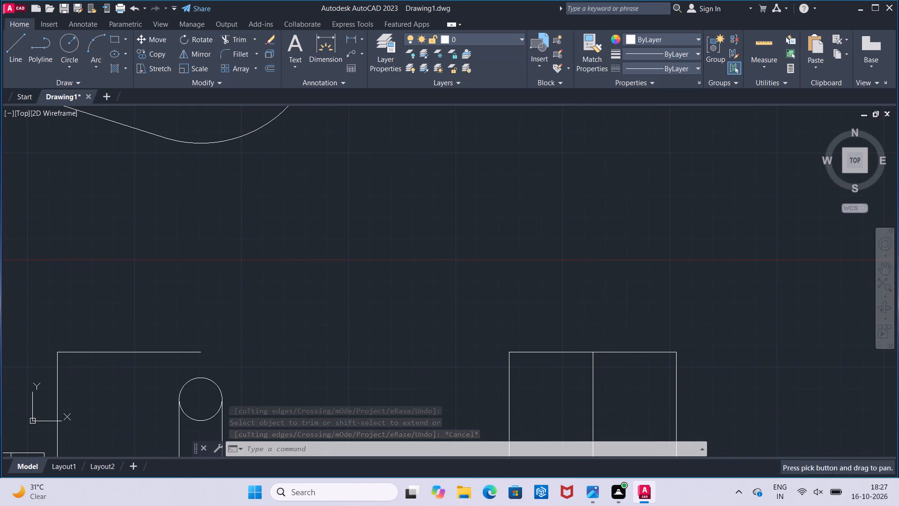
click(26, 60)
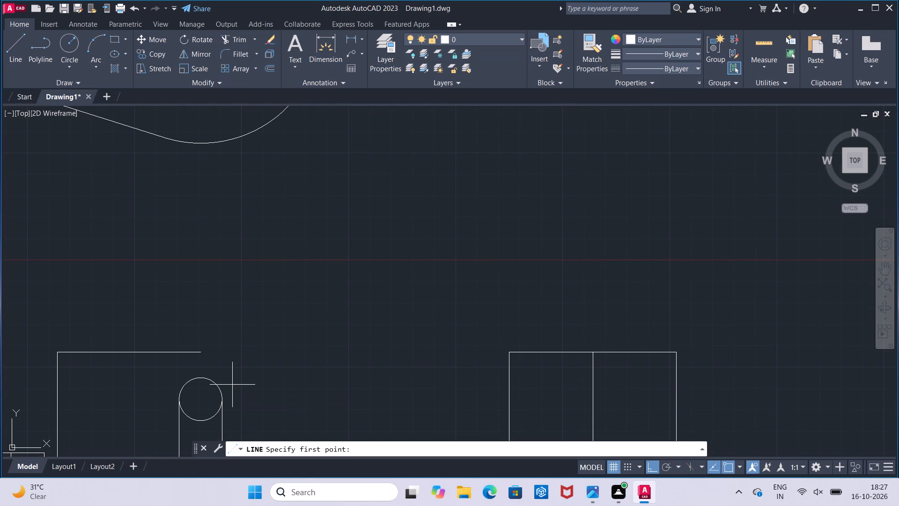
click(203, 354)
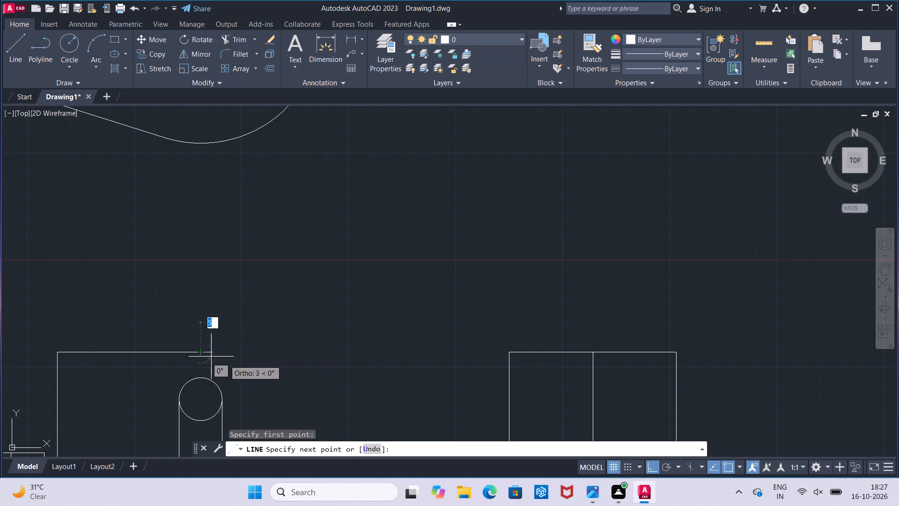
text(15)
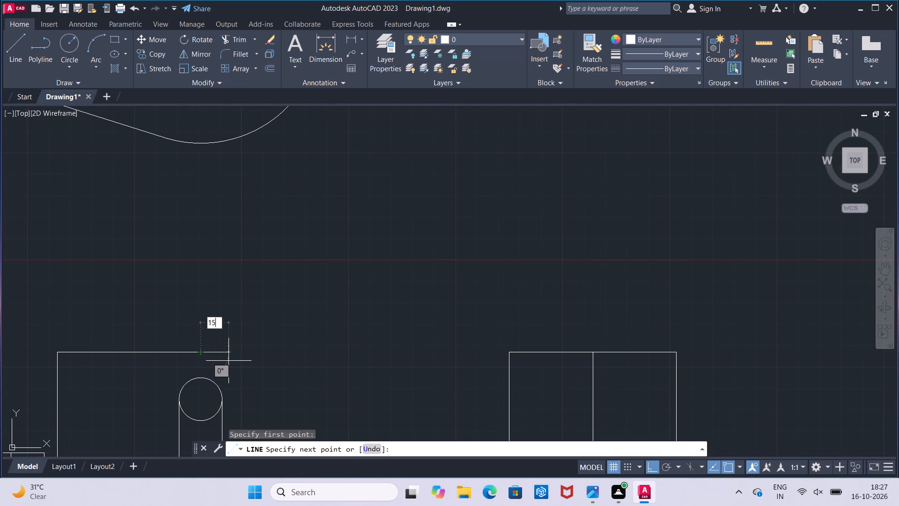
key(Return)
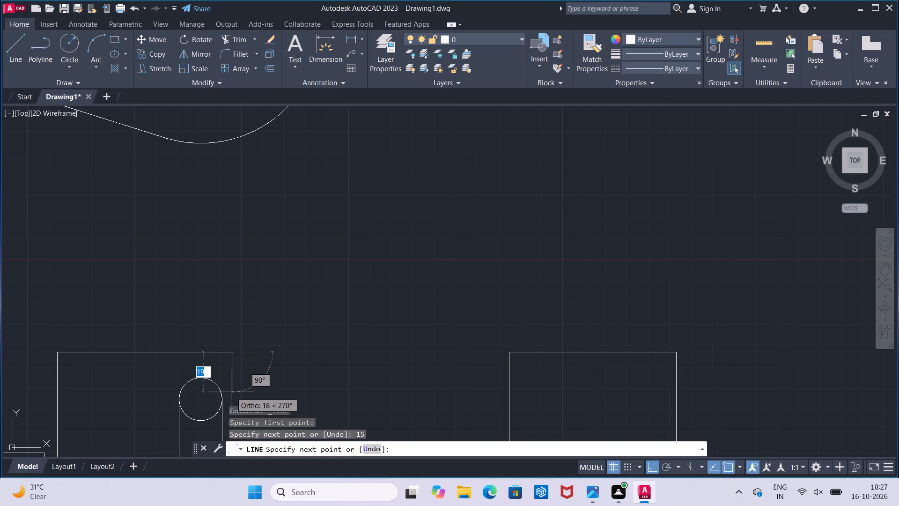
middle_drag(231, 392, 235, 275)
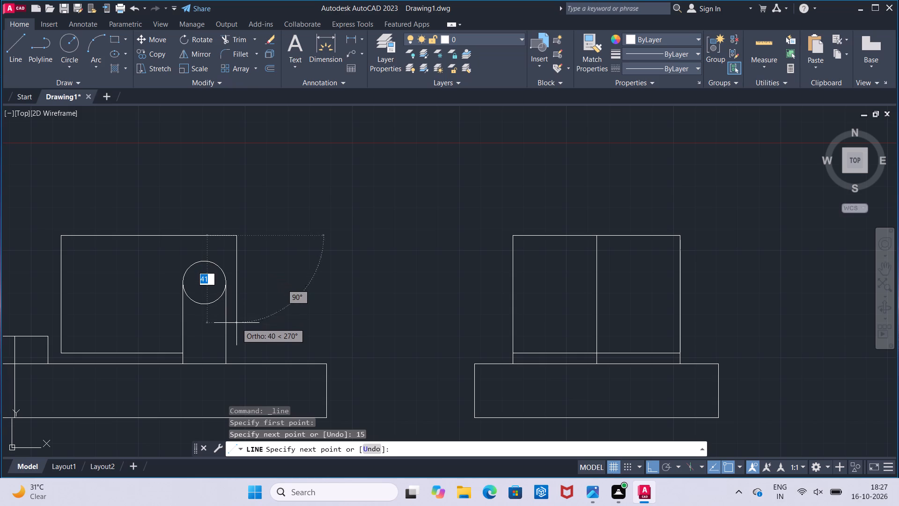
click(240, 353)
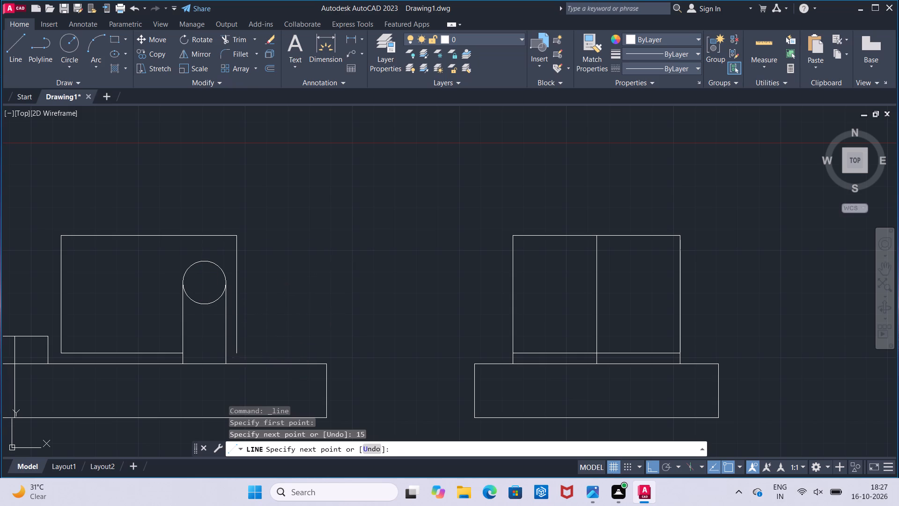
click(228, 351)
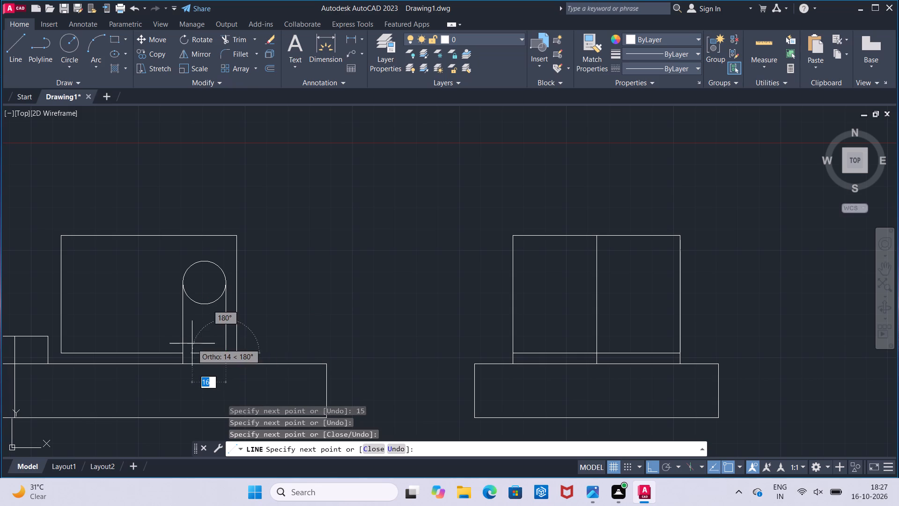
key(Escape)
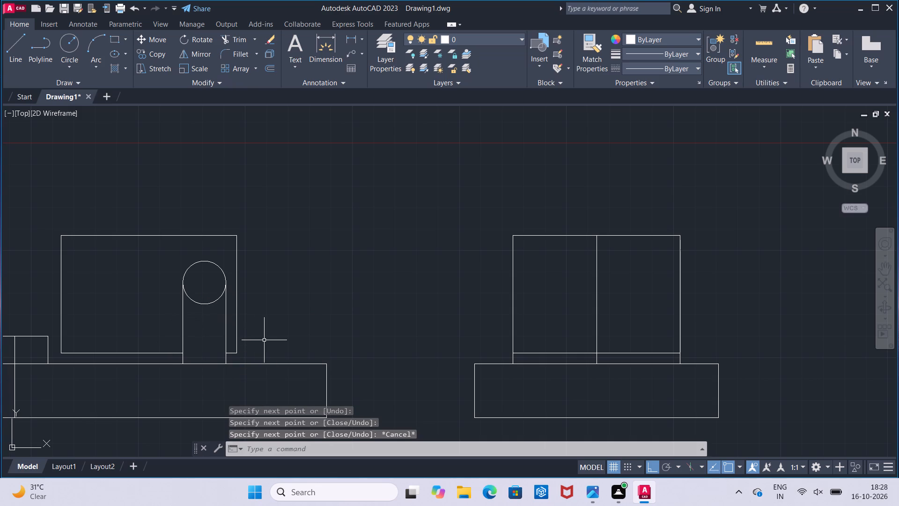
Trim the lower half of the lug's circle to leave a rounded top.
click(244, 44)
click(200, 302)
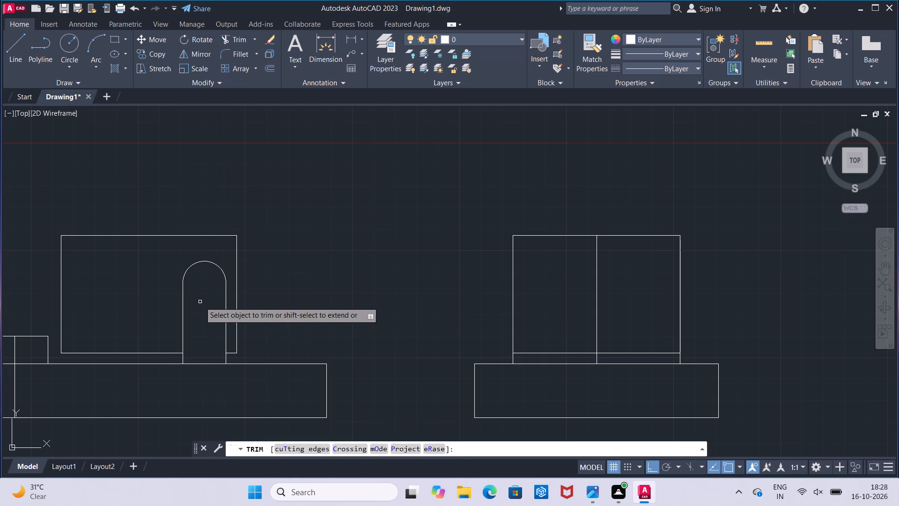
key(Escape)
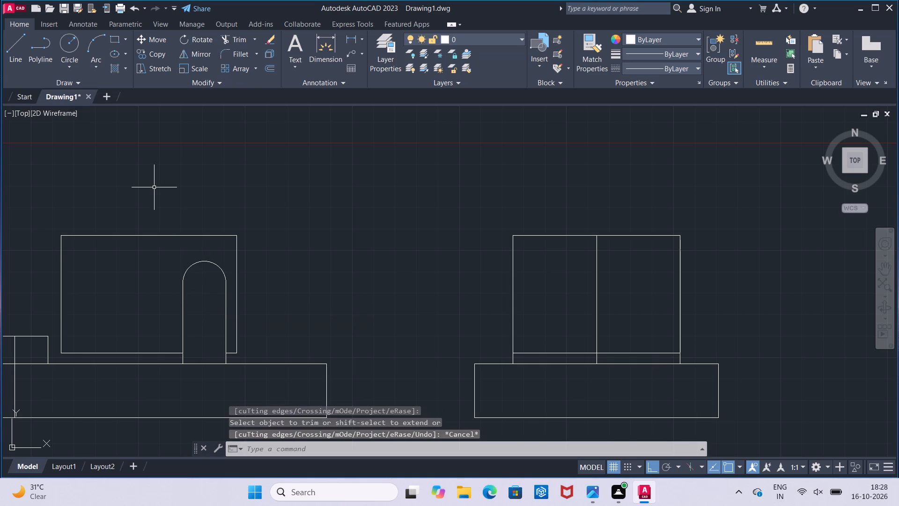
Draw a 12 diameter circle concentric with the lug's rounded top.
click(72, 48)
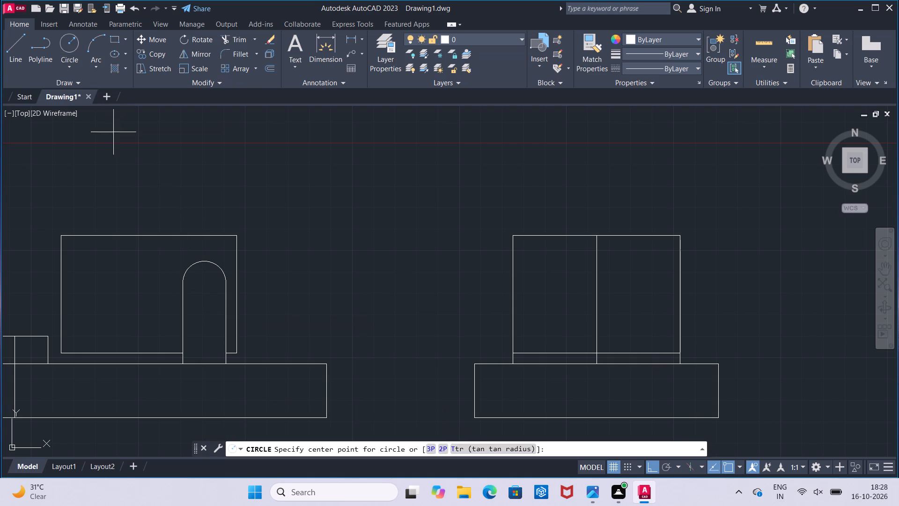
click(81, 71)
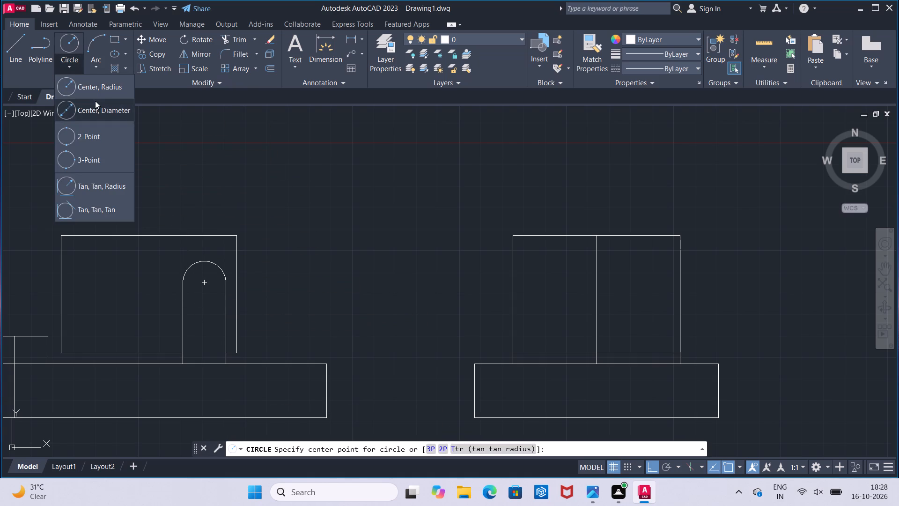
click(95, 101)
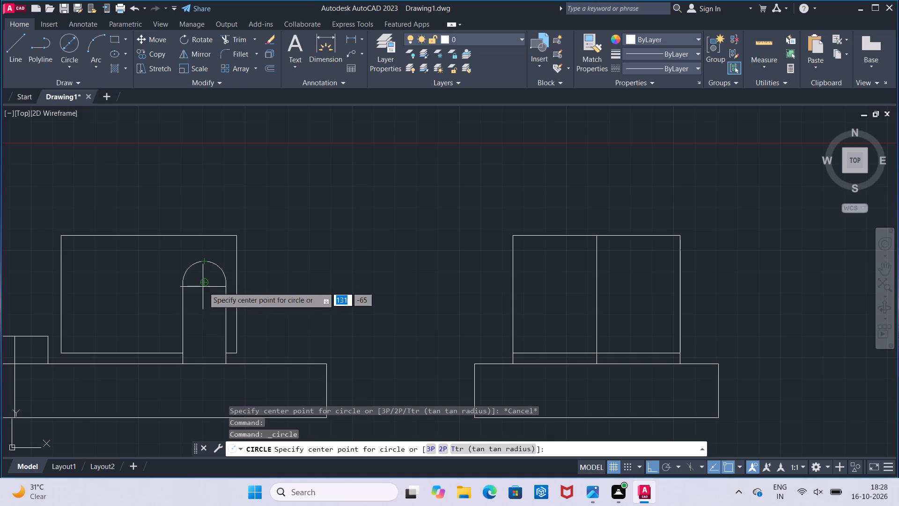
click(204, 284)
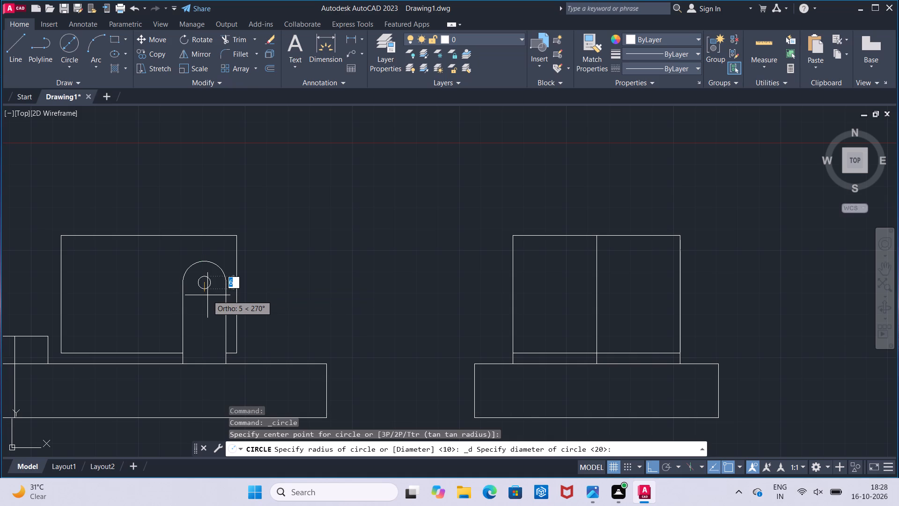
text(12)
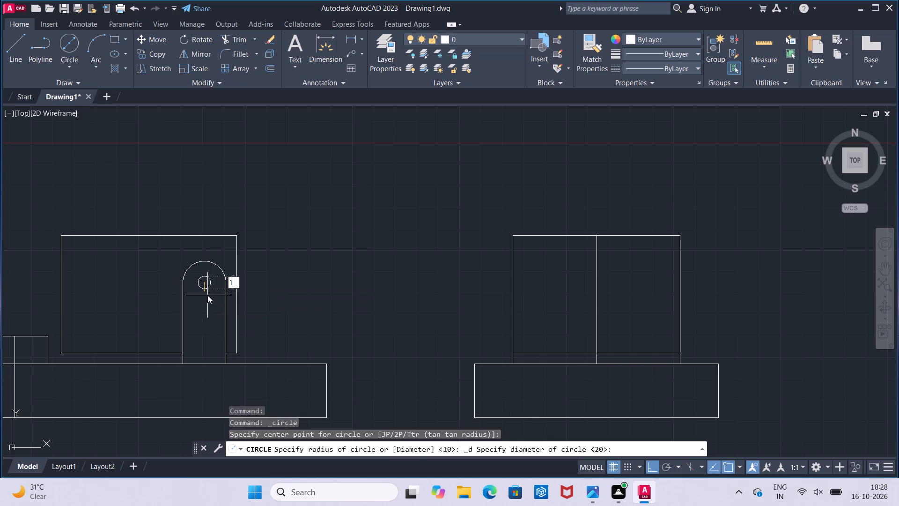
key(Return)
Project vertical lines from the left and right quadrants of the top view block's hole down to the front view block's bottom edge.
scroll(207, 295, down, 1)
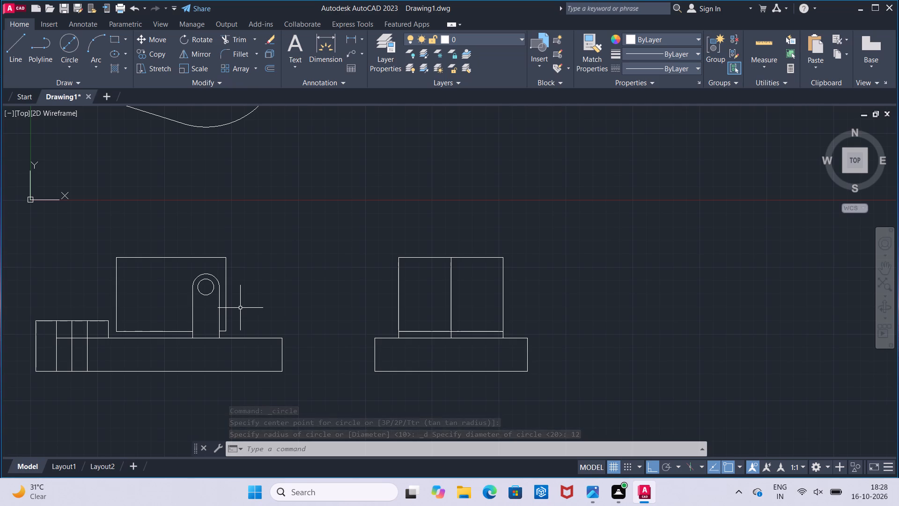
middle_drag(233, 261, 251, 335)
click(21, 63)
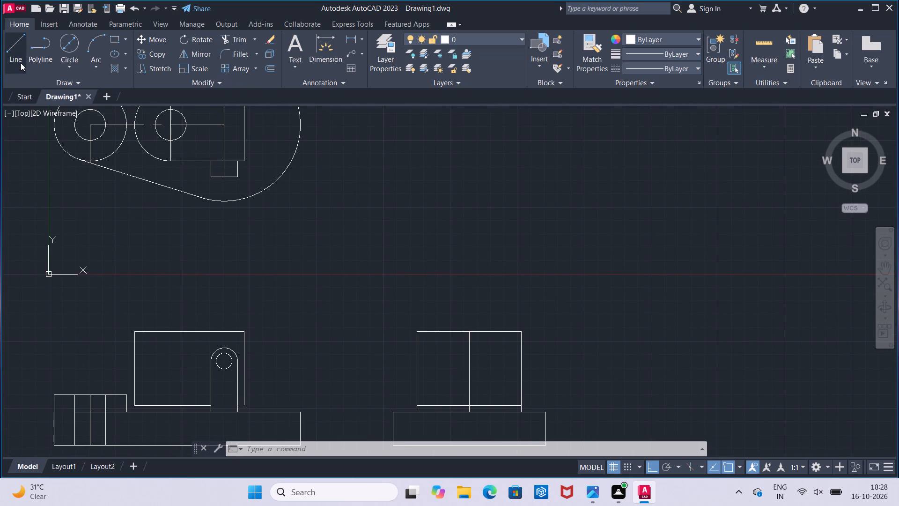
click(151, 126)
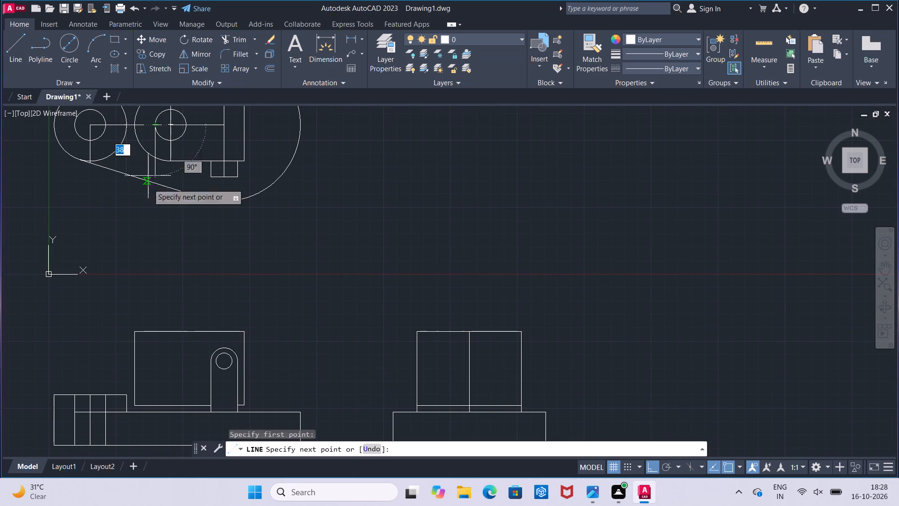
click(155, 403)
key(Escape)
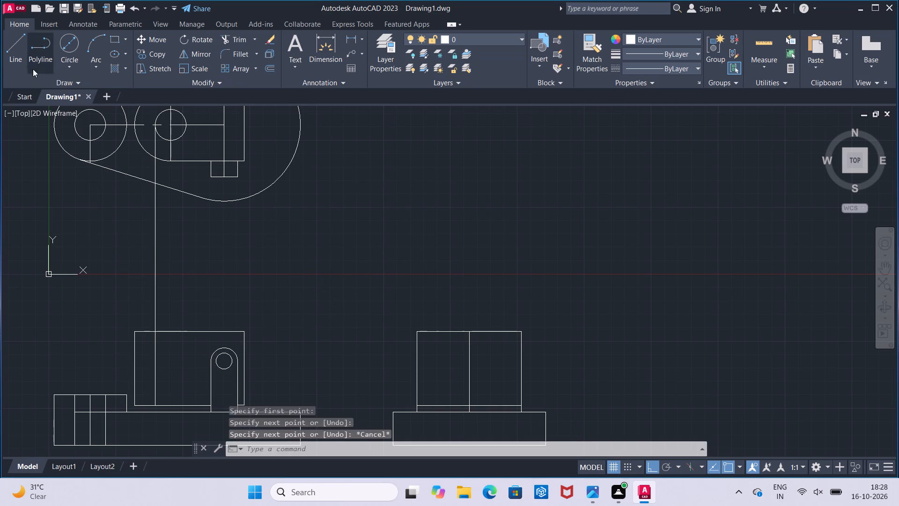
click(24, 63)
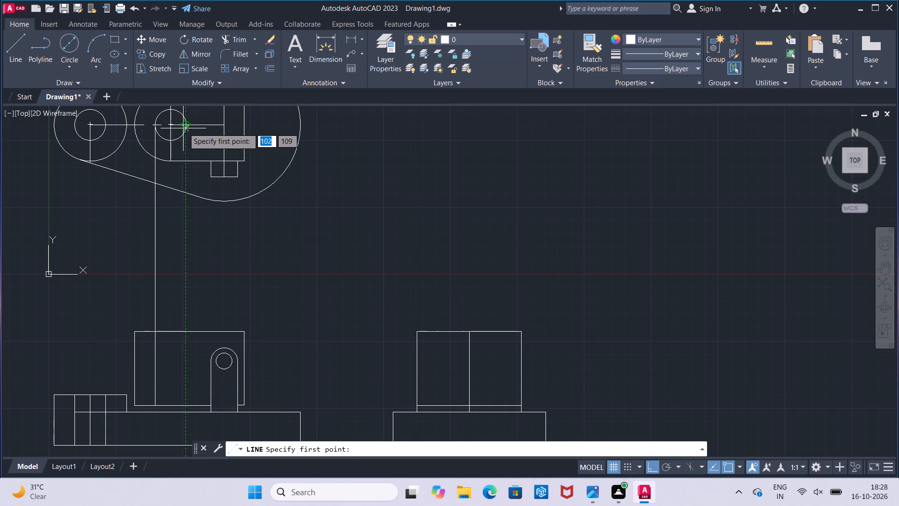
click(185, 127)
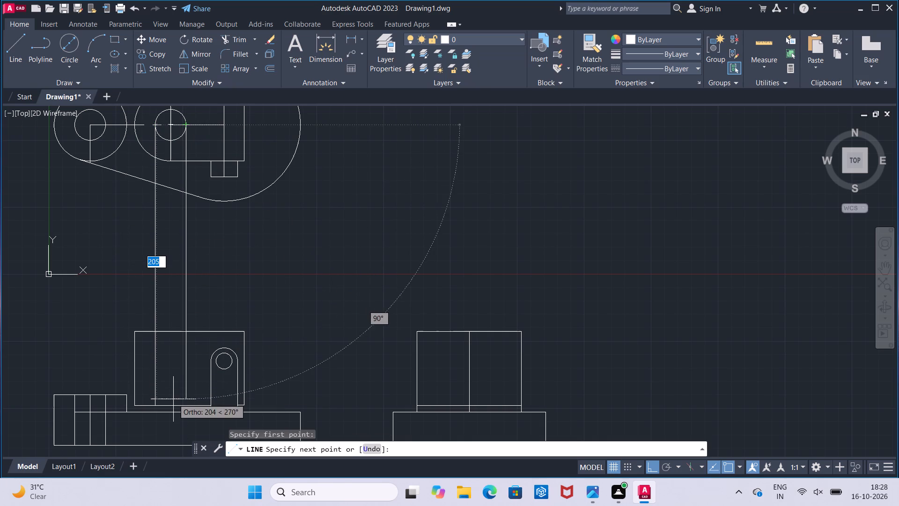
click(183, 403)
key(Escape)
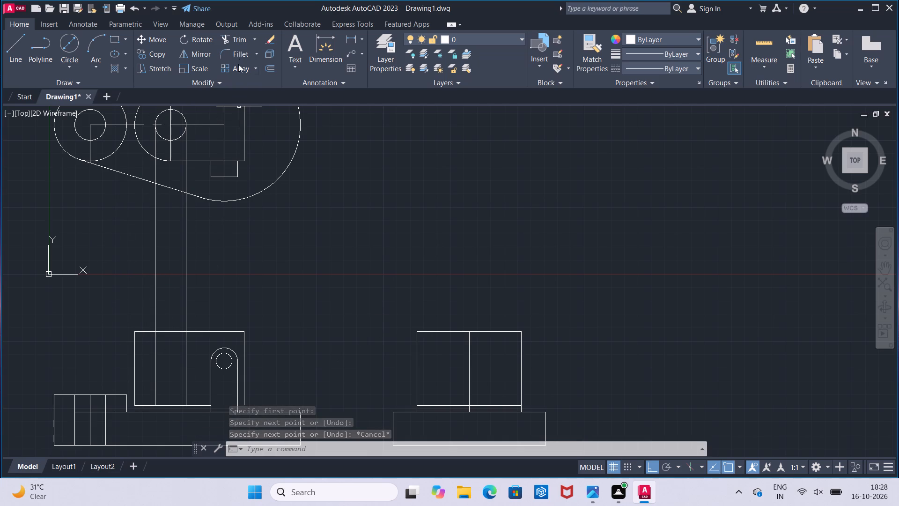
Trim both hole projection lines above the front view block's top edge.
click(240, 38)
click(187, 143)
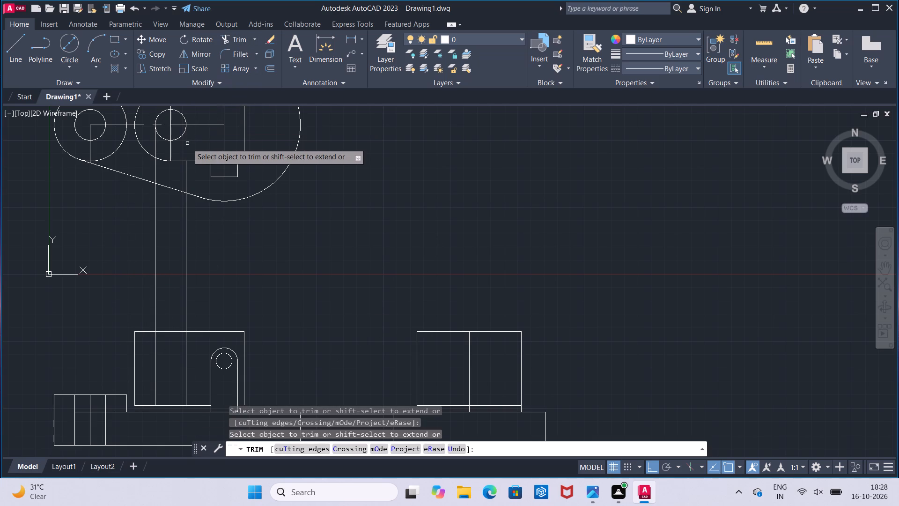
click(155, 151)
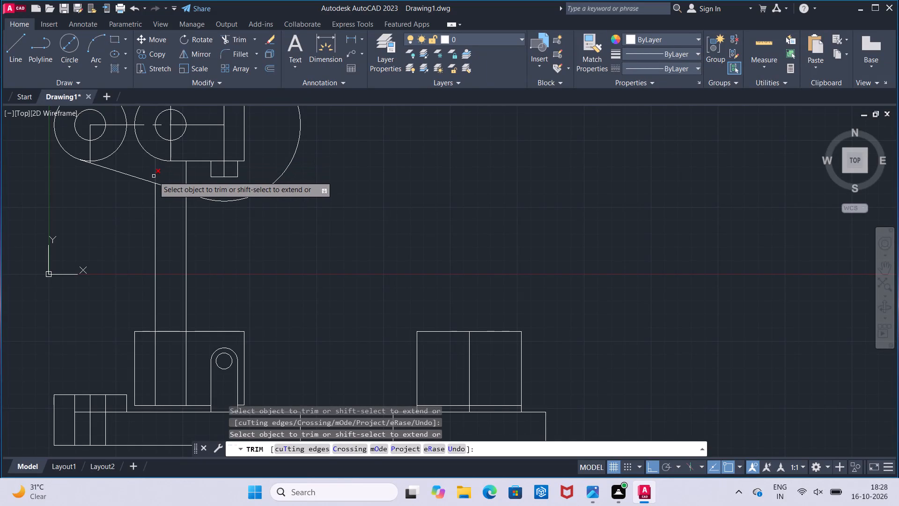
click(154, 176)
click(186, 181)
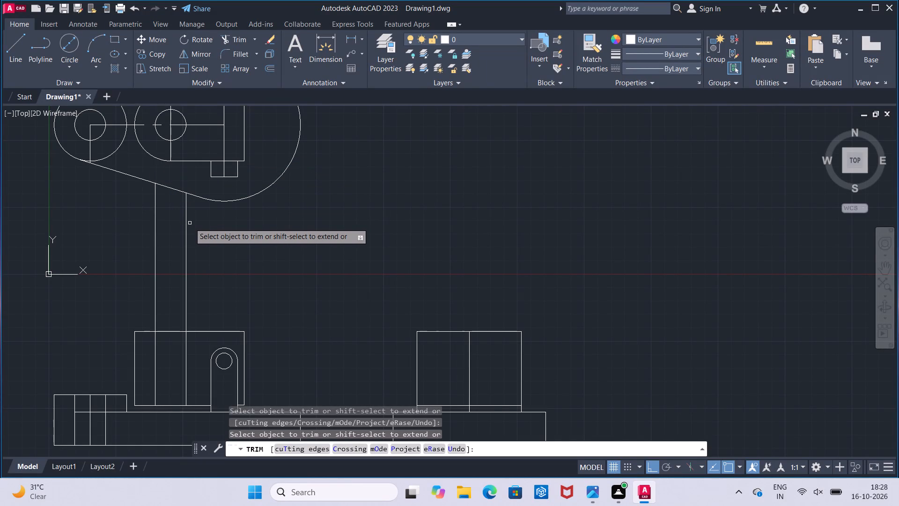
click(186, 225)
click(156, 233)
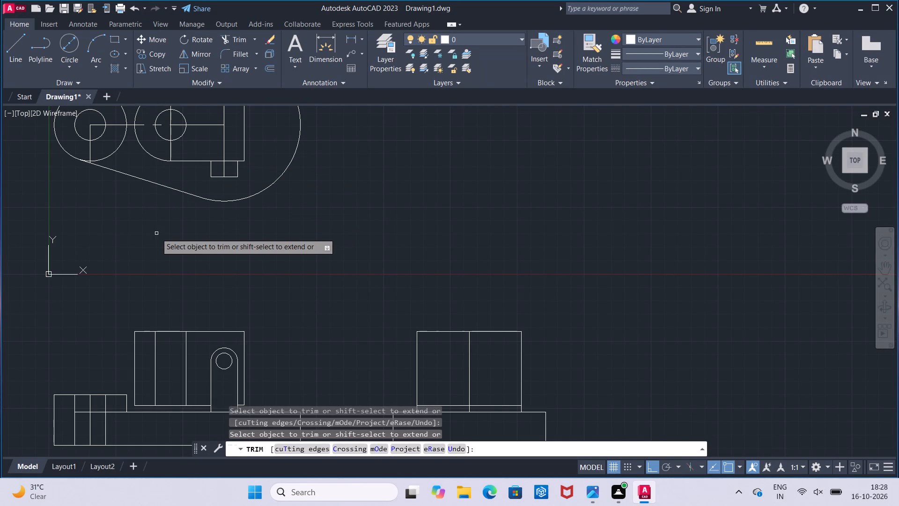
key(Escape)
Trim away the side view block's outline and its lower horizontal line, keeping only the vertical centre line above the base.
scroll(157, 231, down, 1)
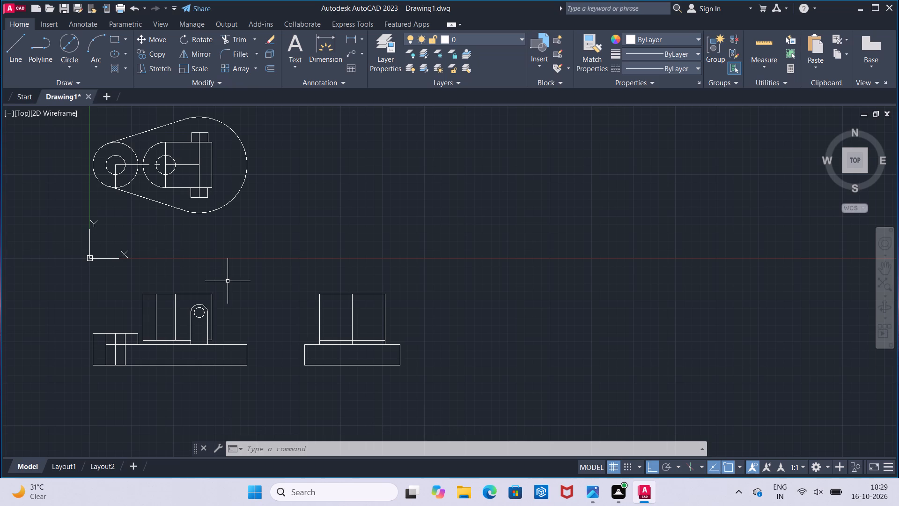
scroll(316, 297, up, 2)
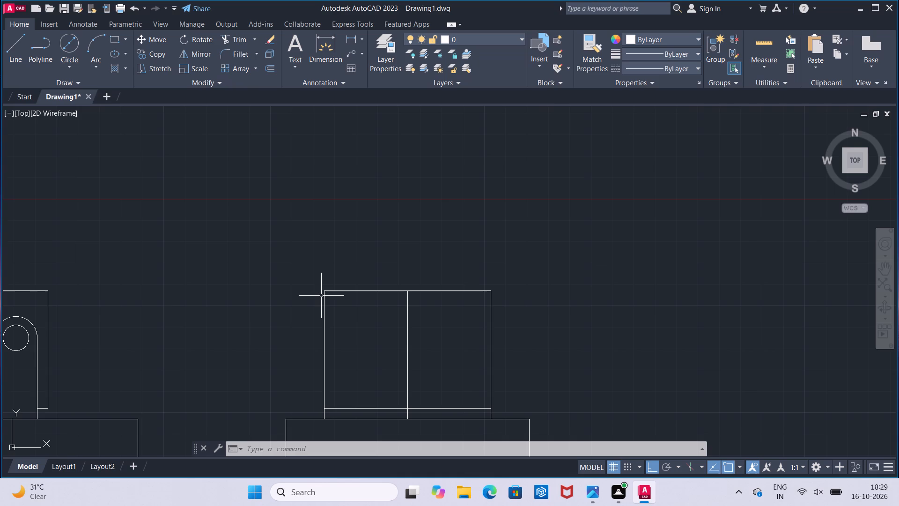
click(239, 43)
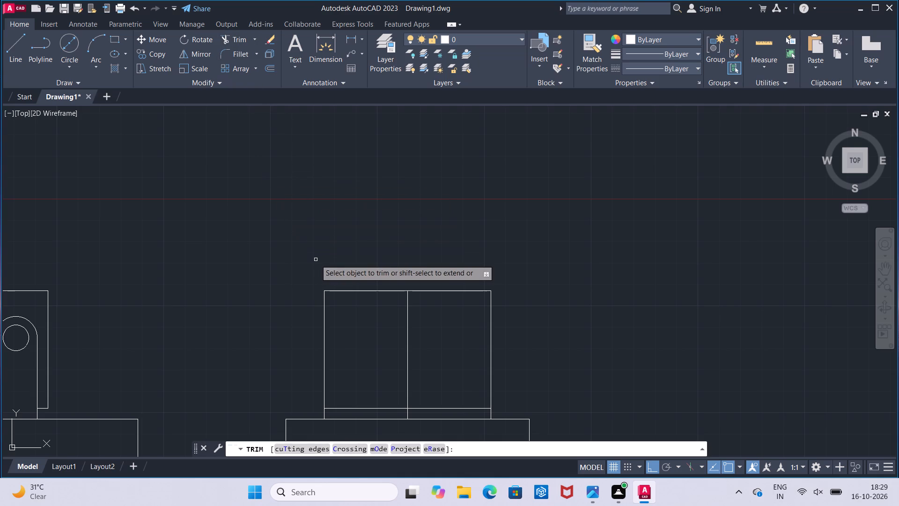
click(362, 286)
click(361, 302)
drag(343, 322, 307, 337)
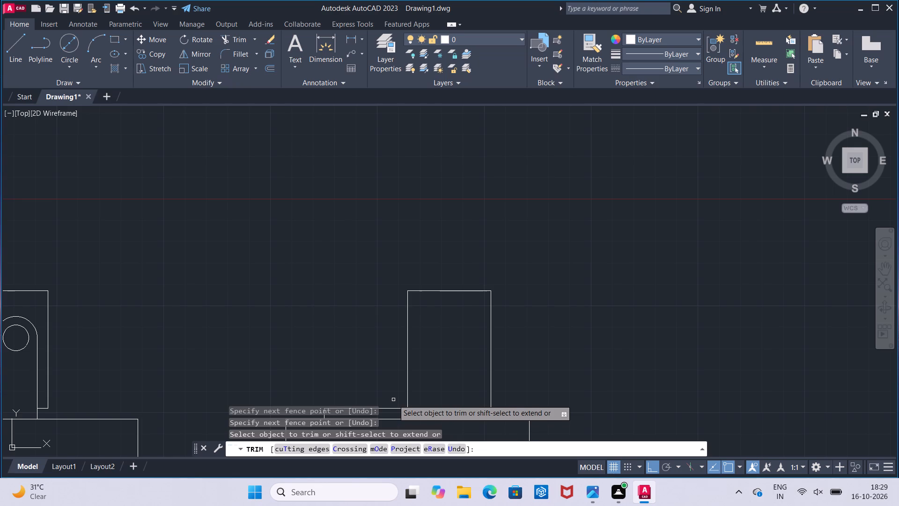
middle_drag(393, 400, 395, 379)
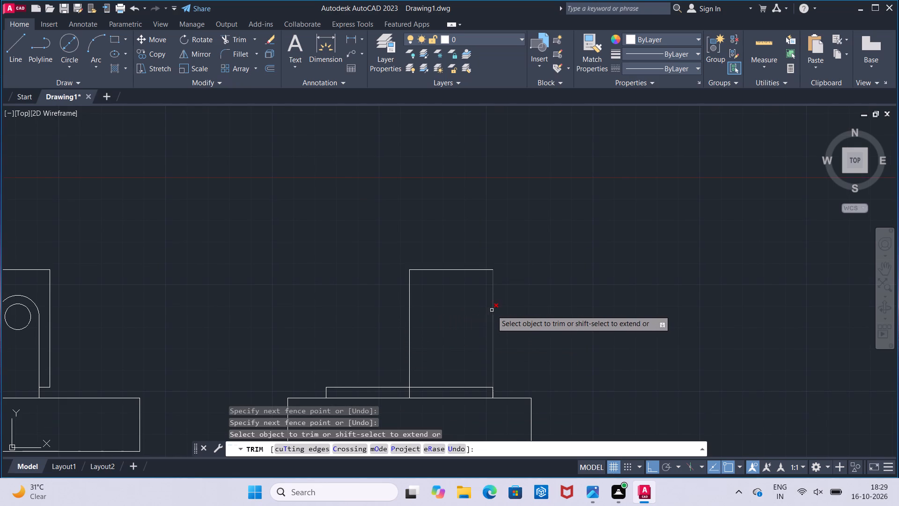
drag(484, 304, 475, 290)
drag(447, 244, 497, 332)
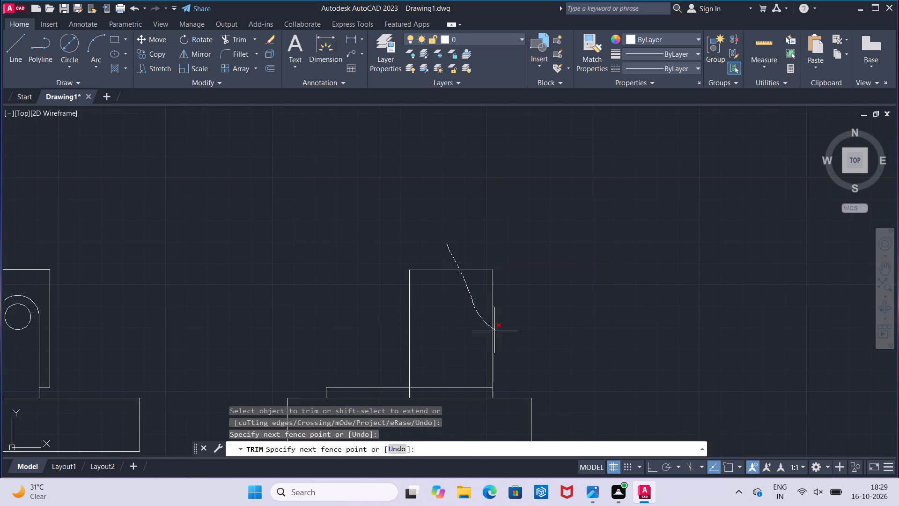
drag(497, 332, 499, 334)
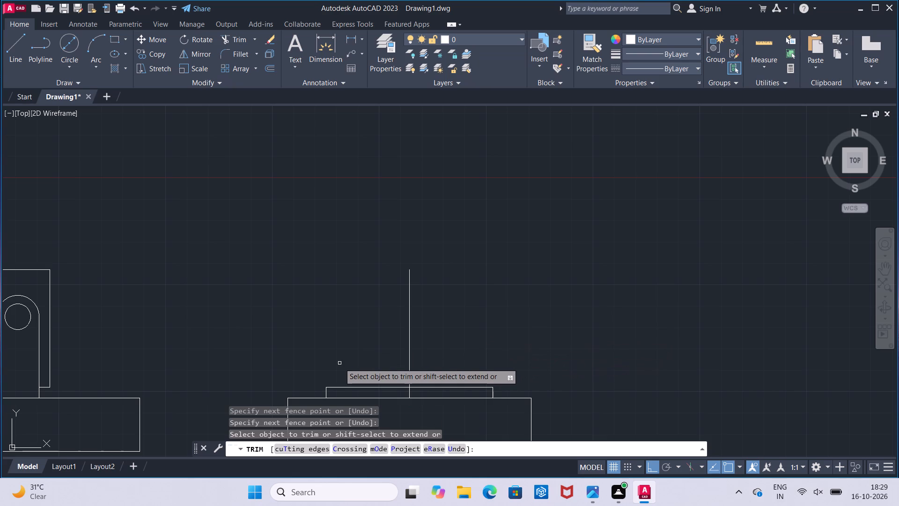
click(332, 387)
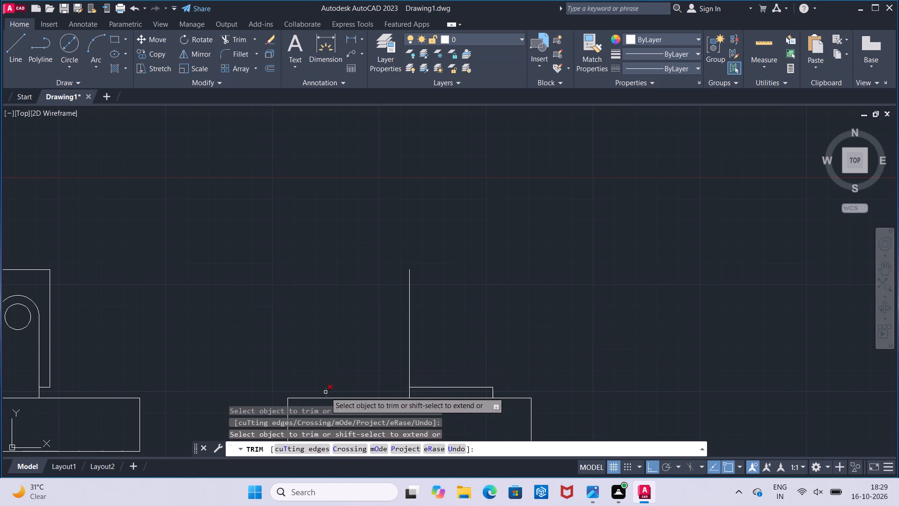
click(325, 392)
click(414, 386)
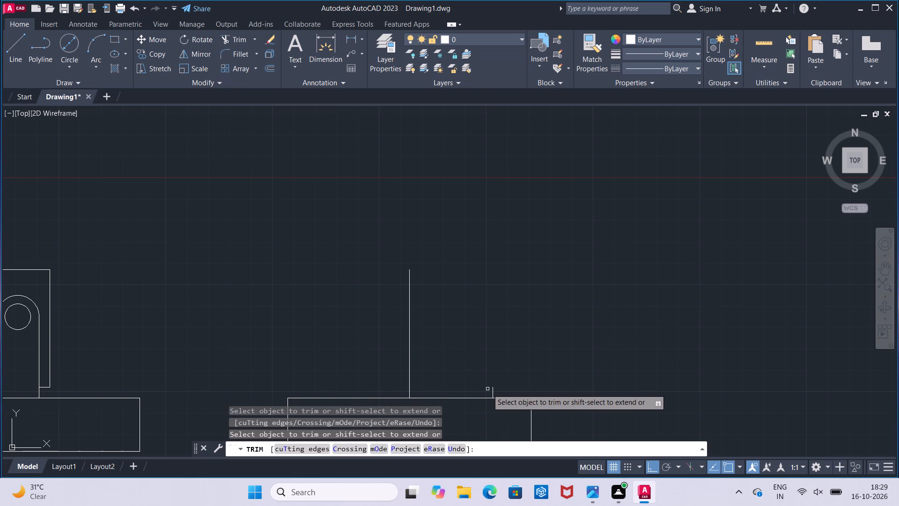
click(494, 389)
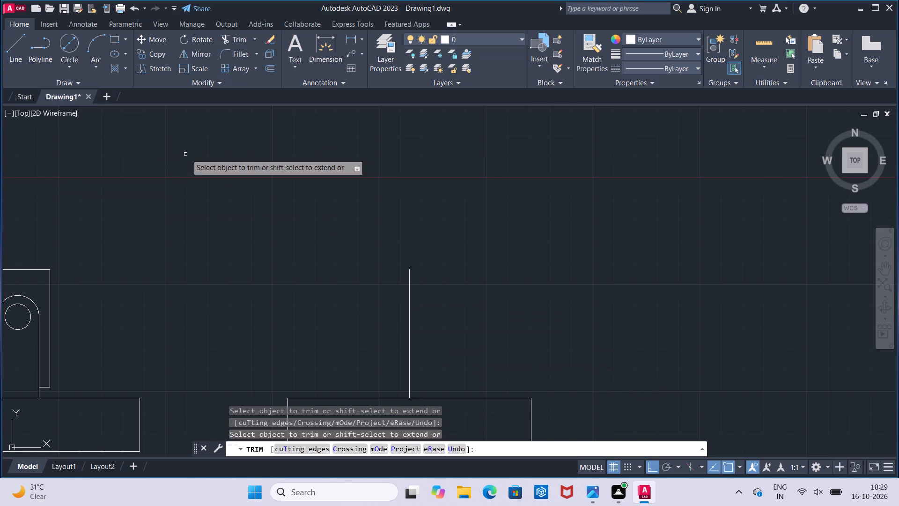
key(Escape)
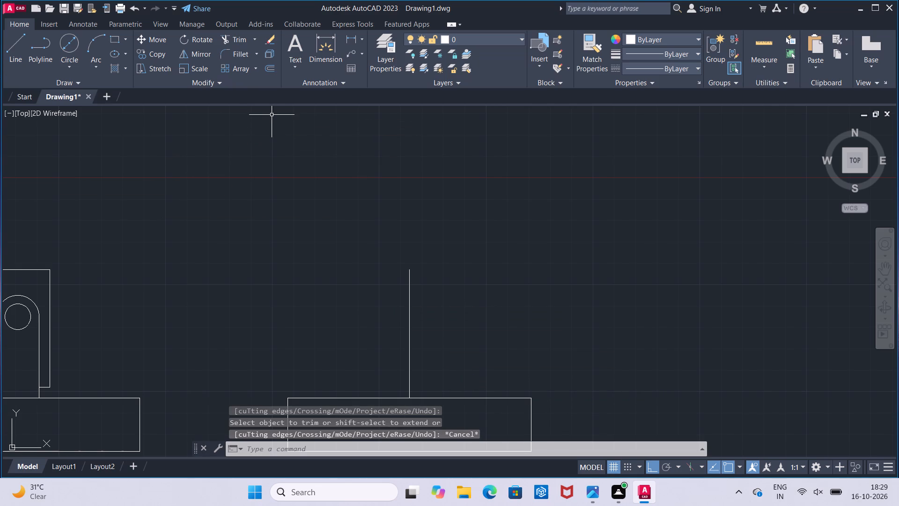
Offset the side view's vertical centre line by 27 to both sides.
click(275, 73)
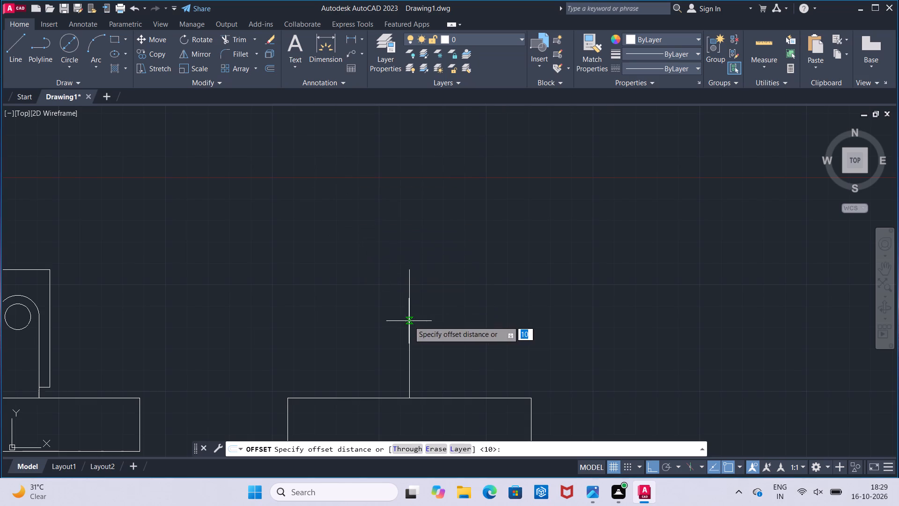
click(409, 321)
text(27)
key(Return)
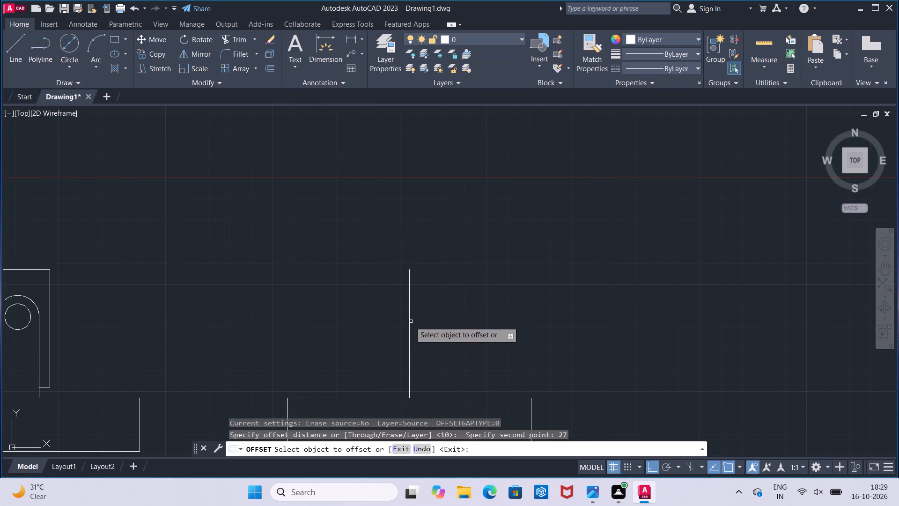
click(409, 322)
click(397, 324)
click(408, 325)
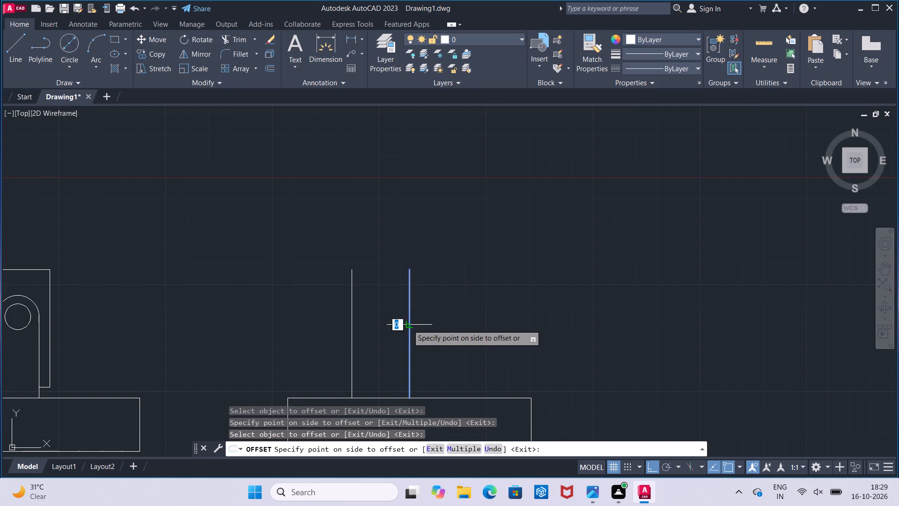
click(430, 324)
key(Escape)
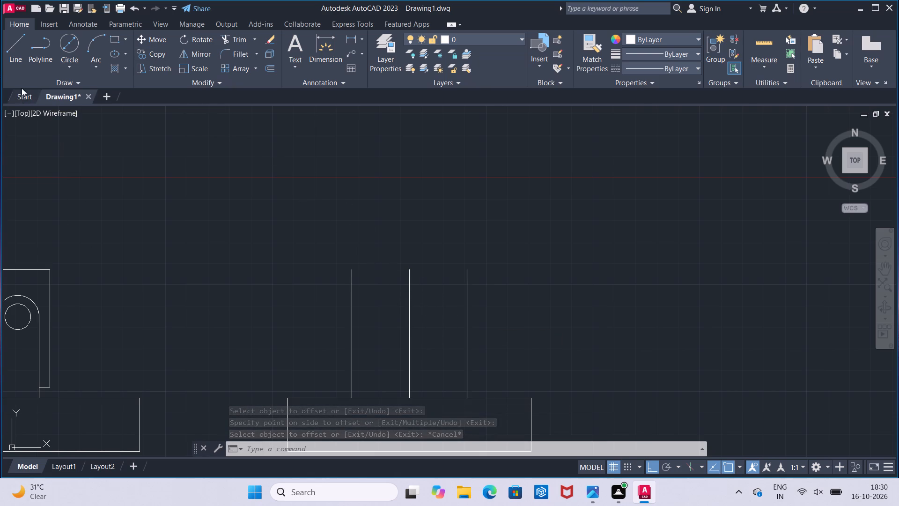
Draw a horizontal line joining the top ends of the two offset lines to close the side view block.
click(22, 63)
click(350, 273)
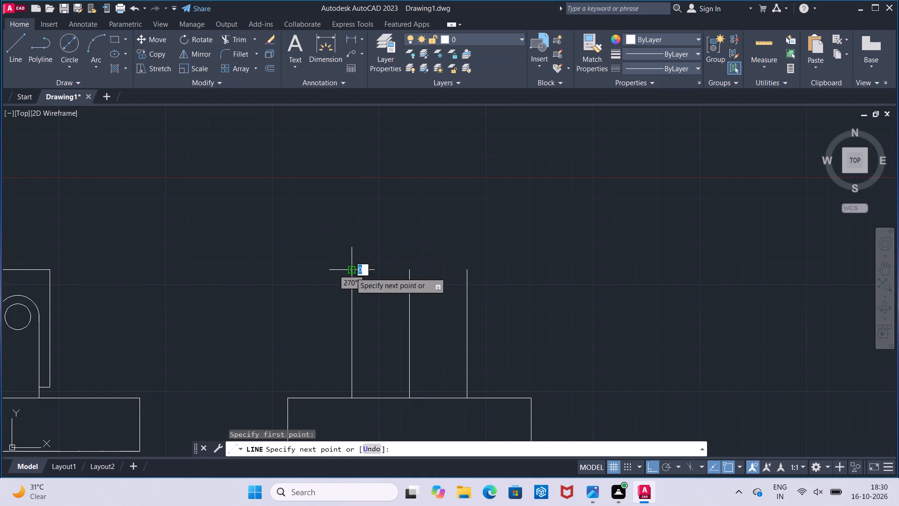
drag(350, 272, 359, 272)
click(463, 270)
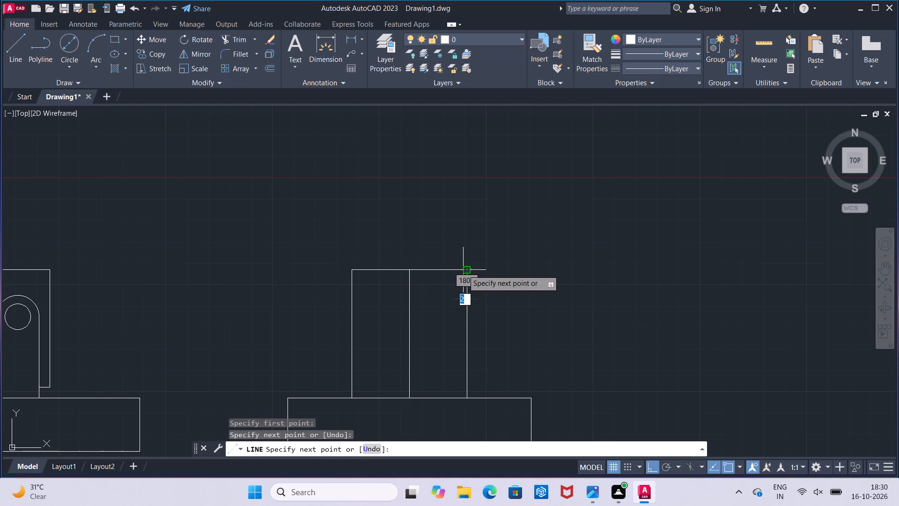
key(Escape)
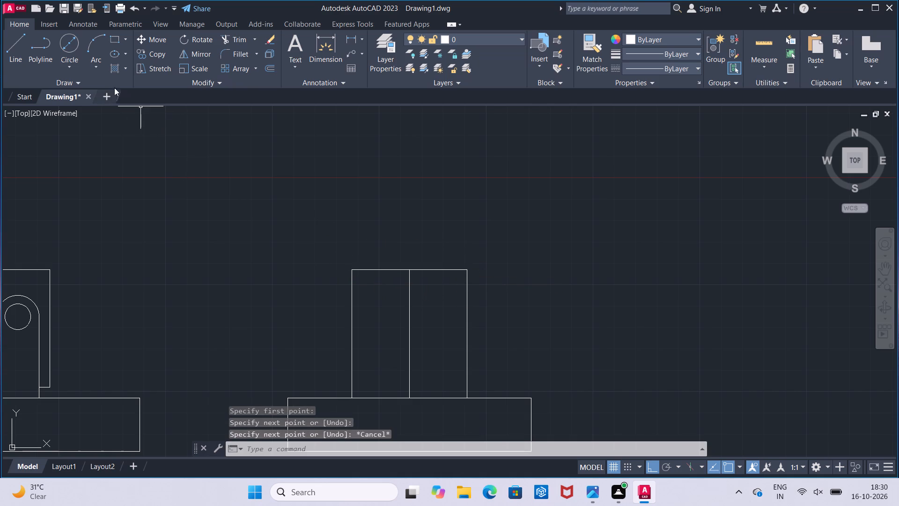
Draw a horizontal line across the side view block, level with the bottom edge of the front view block.
click(10, 53)
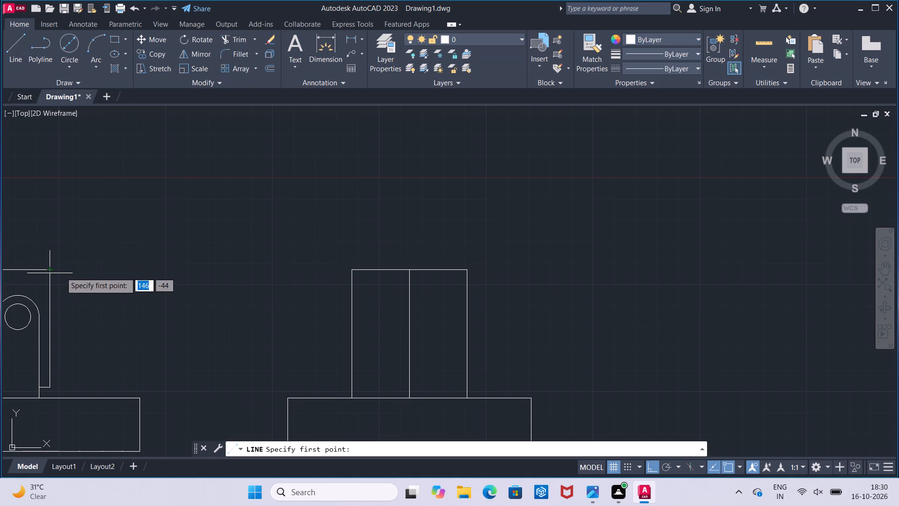
key(Escape)
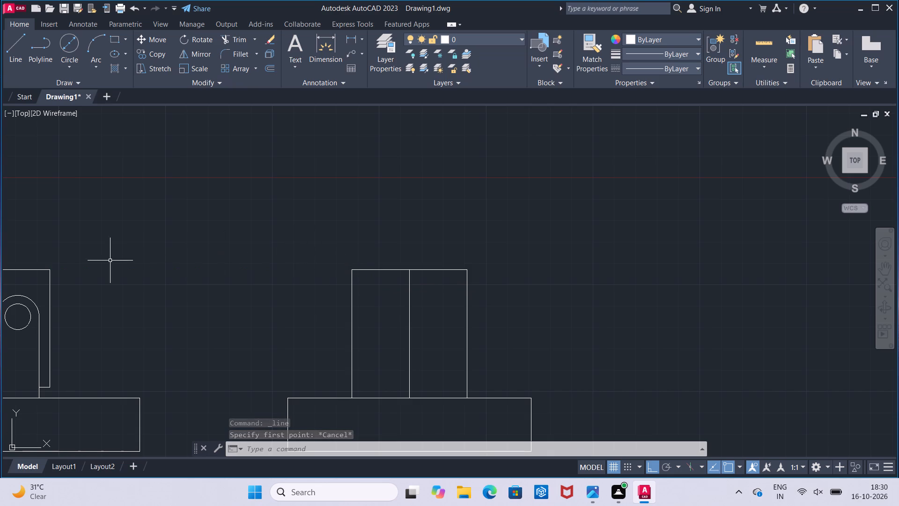
click(13, 67)
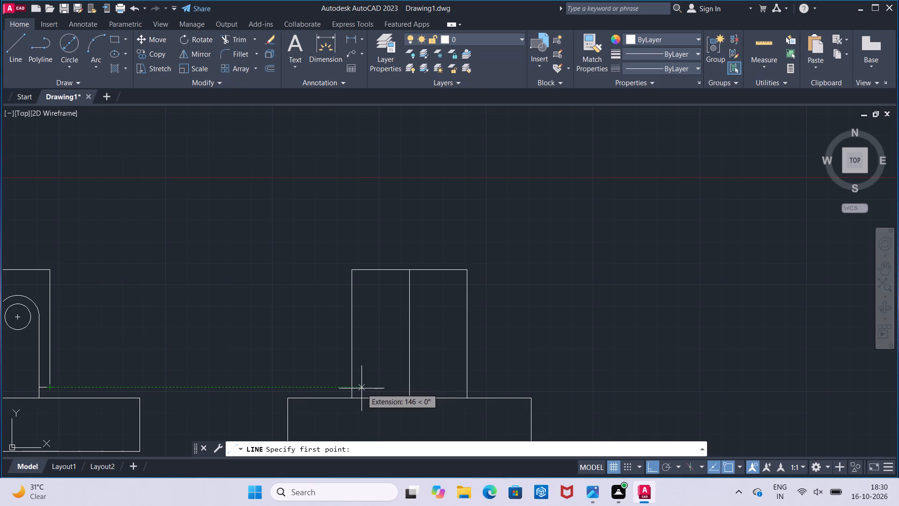
click(350, 389)
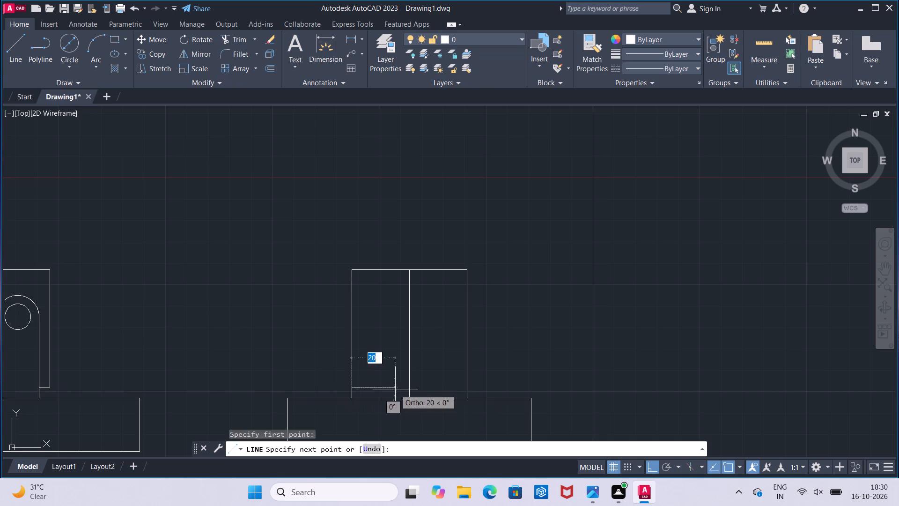
click(463, 387)
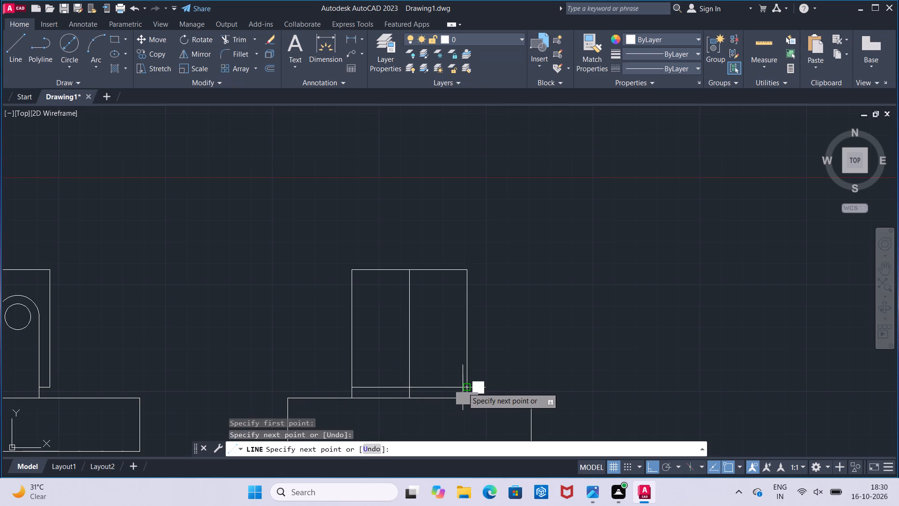
key(Escape)
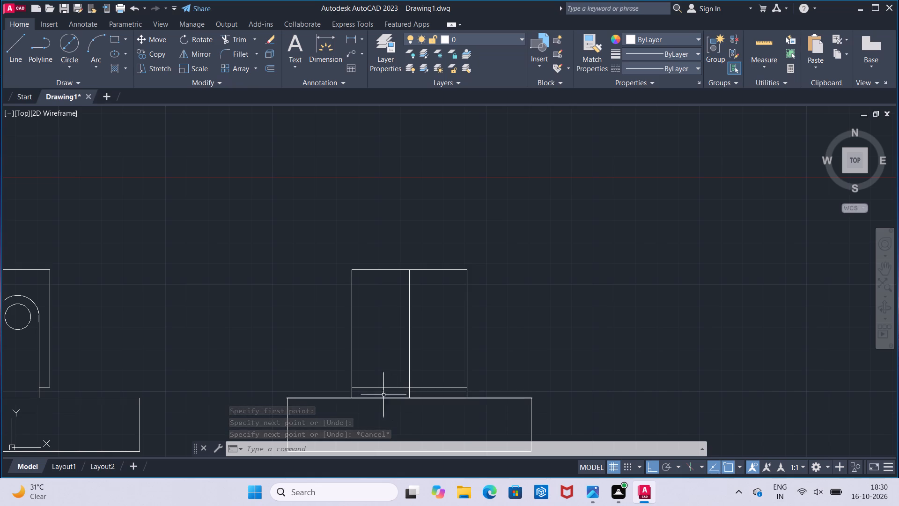
Draw a short horizontal line outward from the side view block's left edge, level with the top of the front view lug.
click(21, 53)
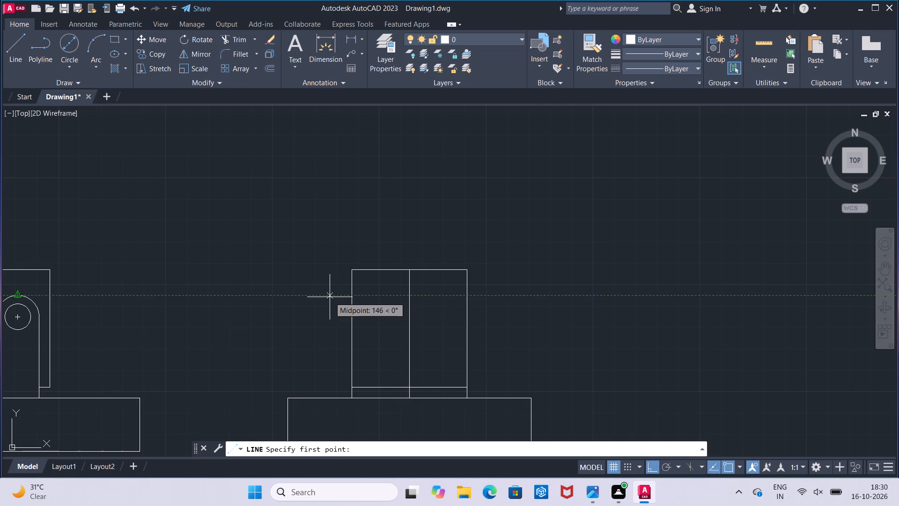
click(333, 297)
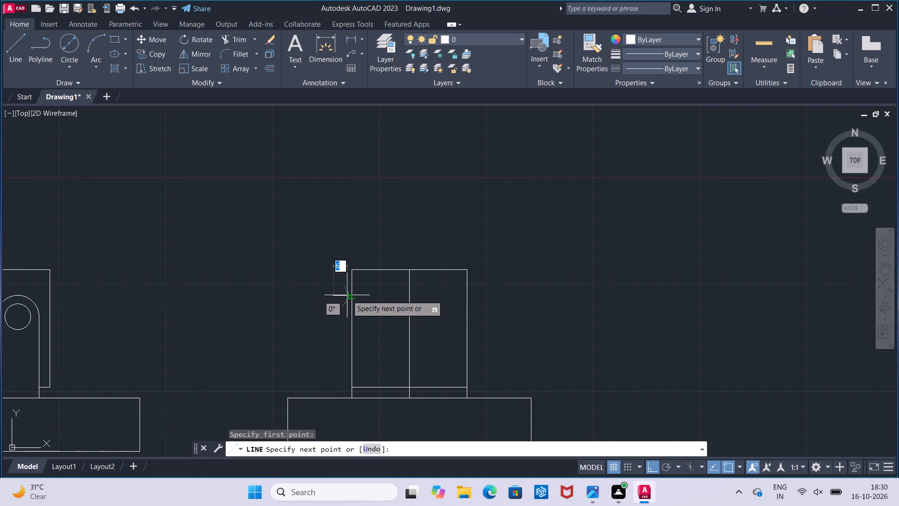
click(352, 294)
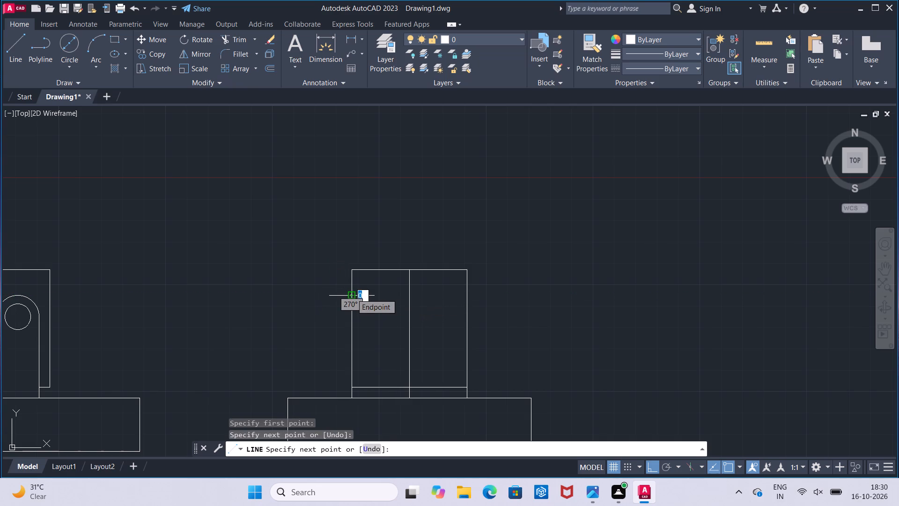
key(Escape)
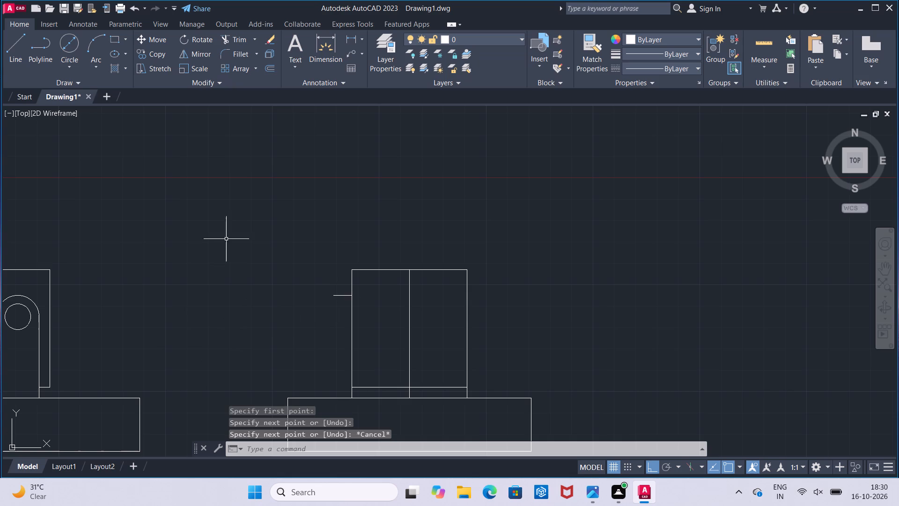
Check the short lug line's length with a linear dimension without placing it.
click(351, 44)
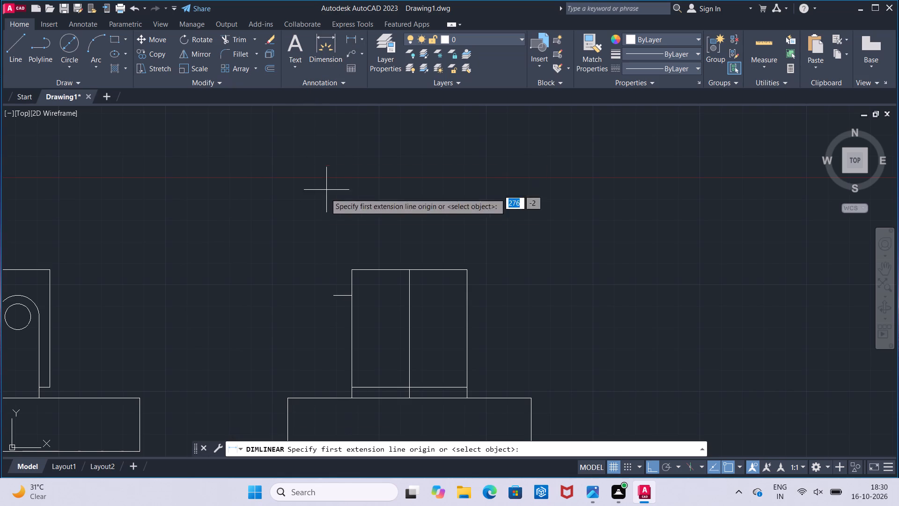
click(334, 293)
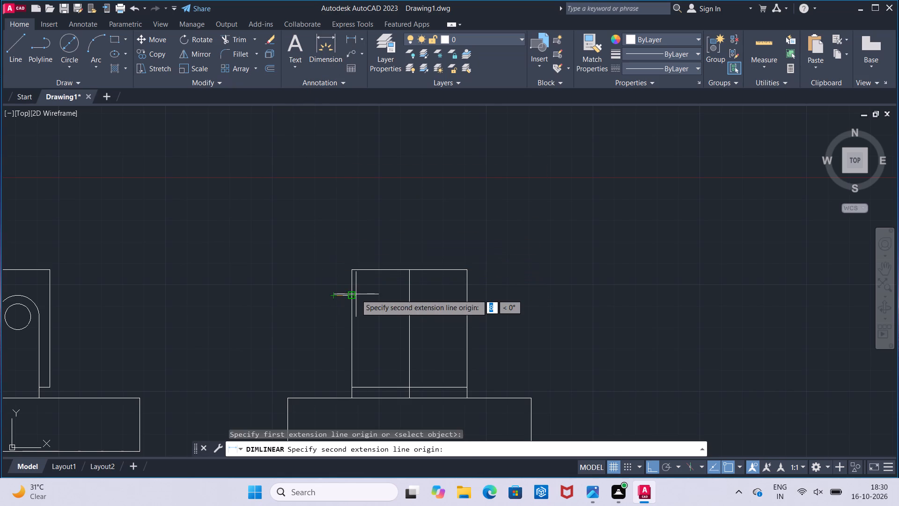
click(356, 294)
key(Escape)
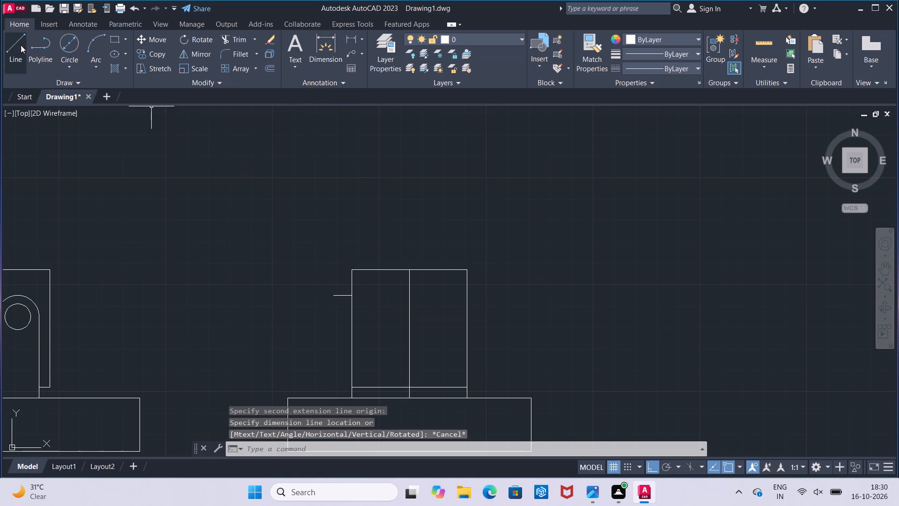
Continue the lug's top line 4 further left and draw its outer edge vertically down to the base's top edge.
click(21, 45)
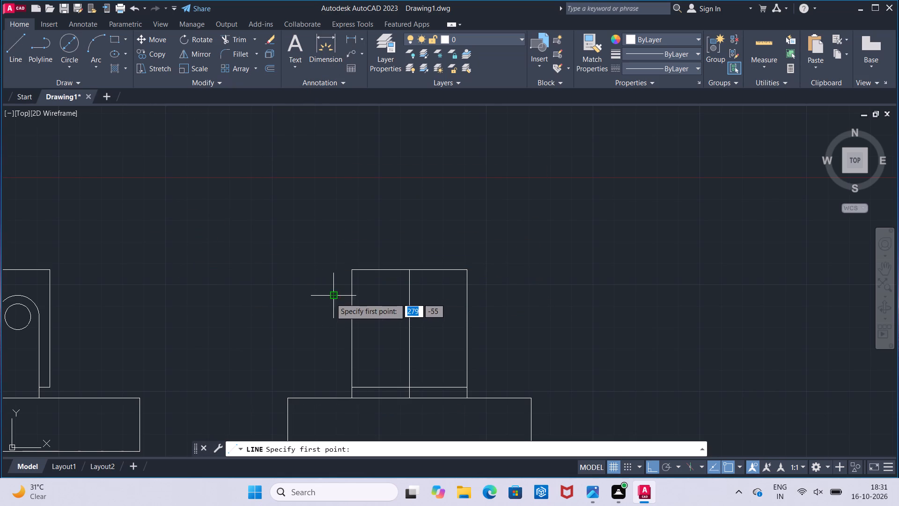
click(332, 296)
key(4)
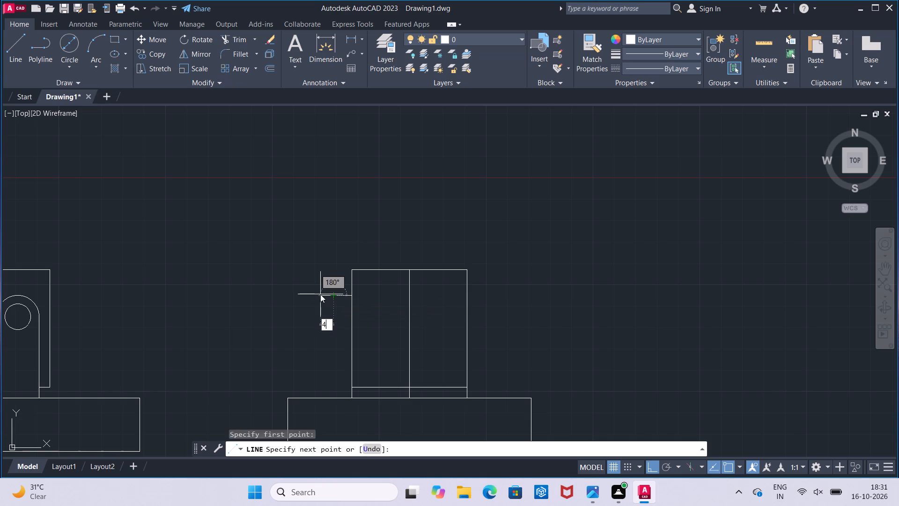
key(Return)
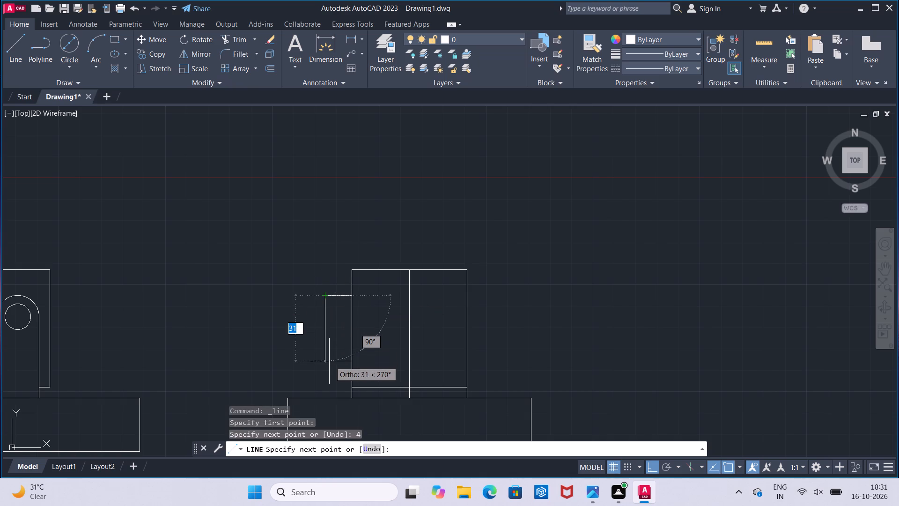
click(320, 399)
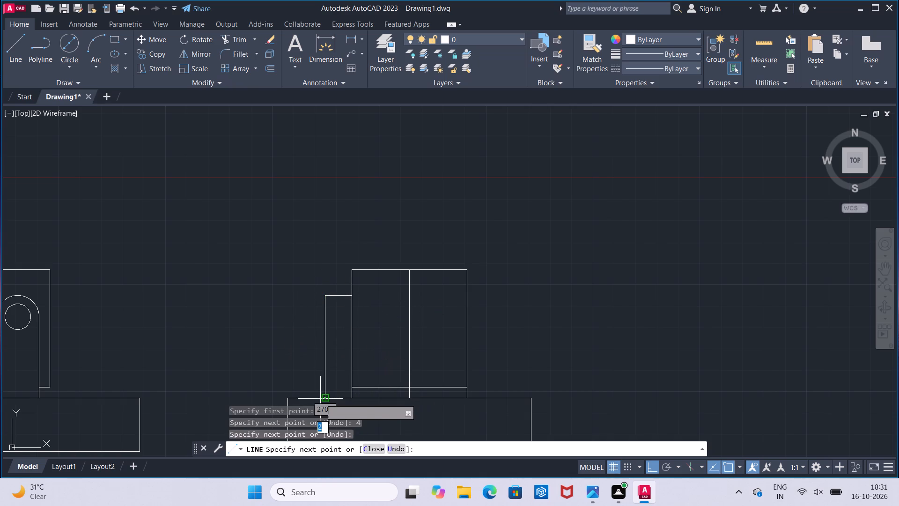
Draw the second lug on the side view block's right edge: 12 outward at the first lug's top level, then vertically down to the base.
key(Escape)
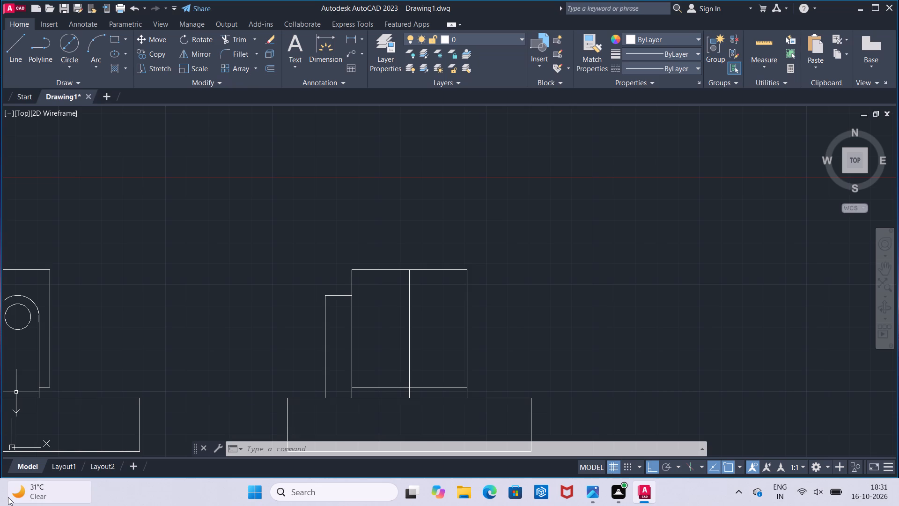
click(26, 66)
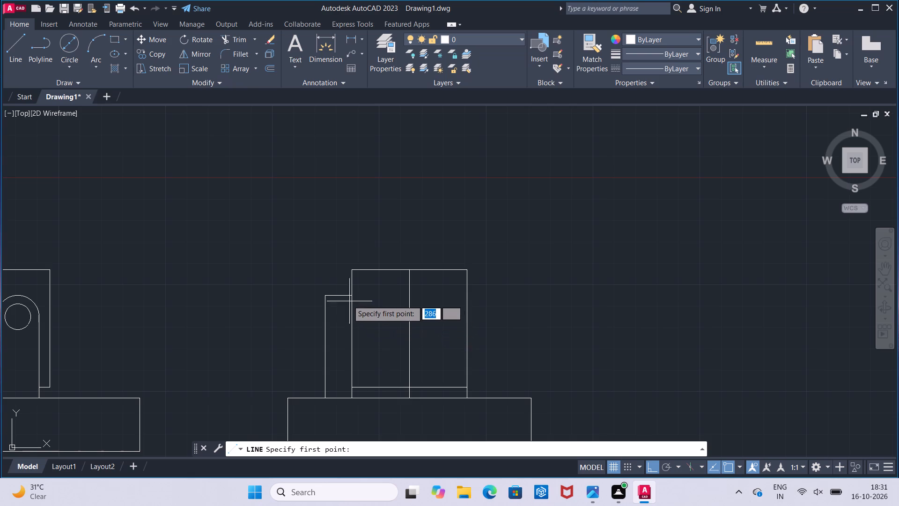
click(469, 296)
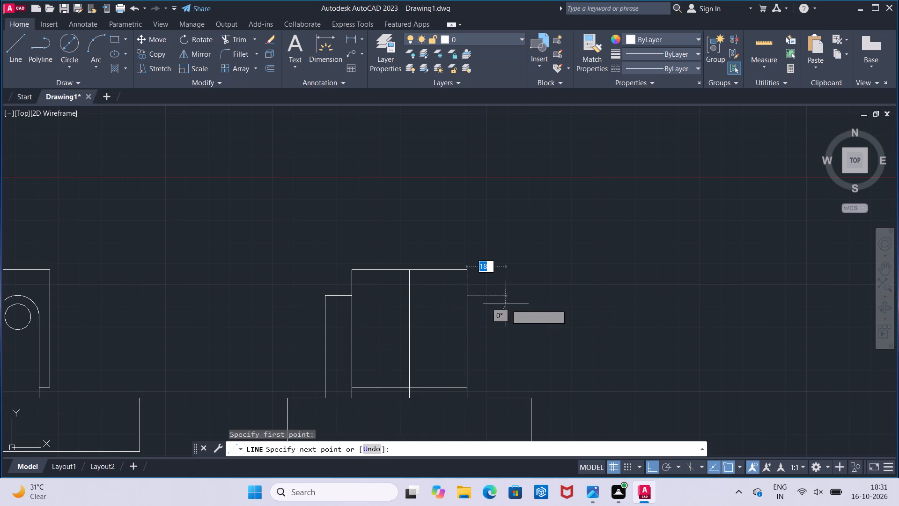
text(12)
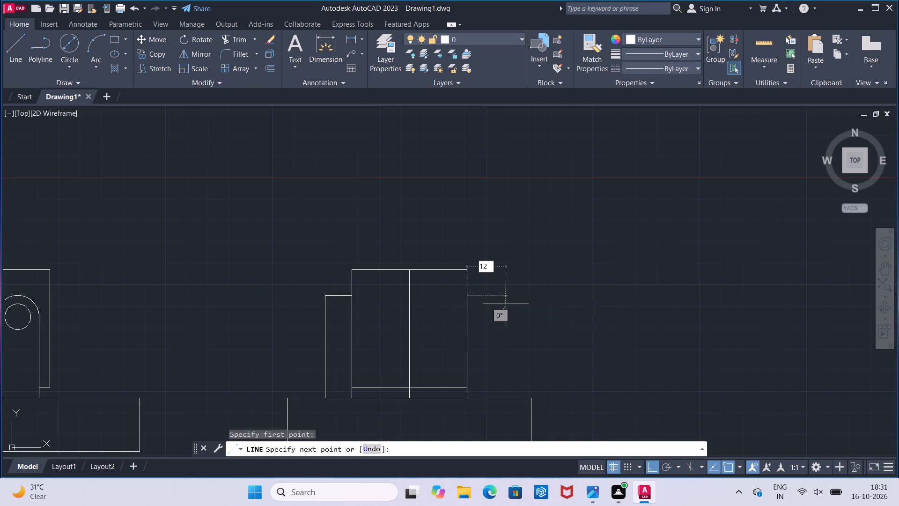
key(Return)
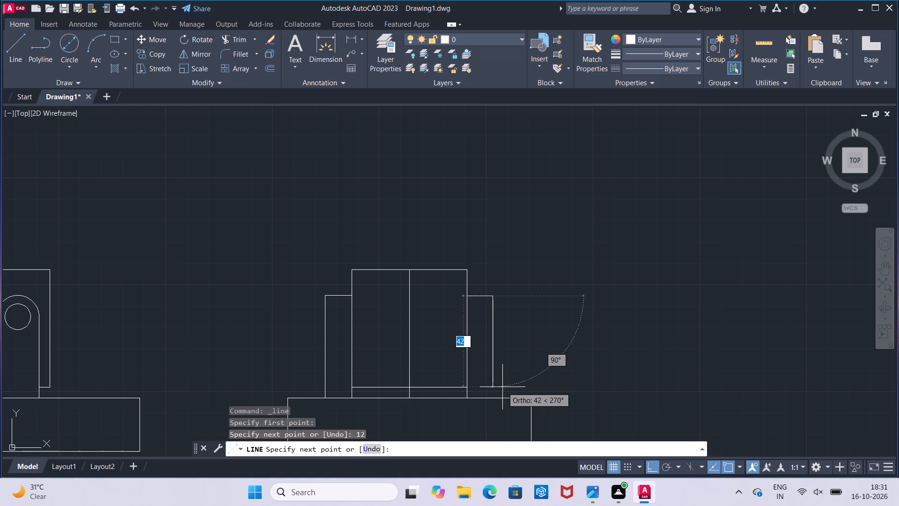
click(494, 398)
key(Escape)
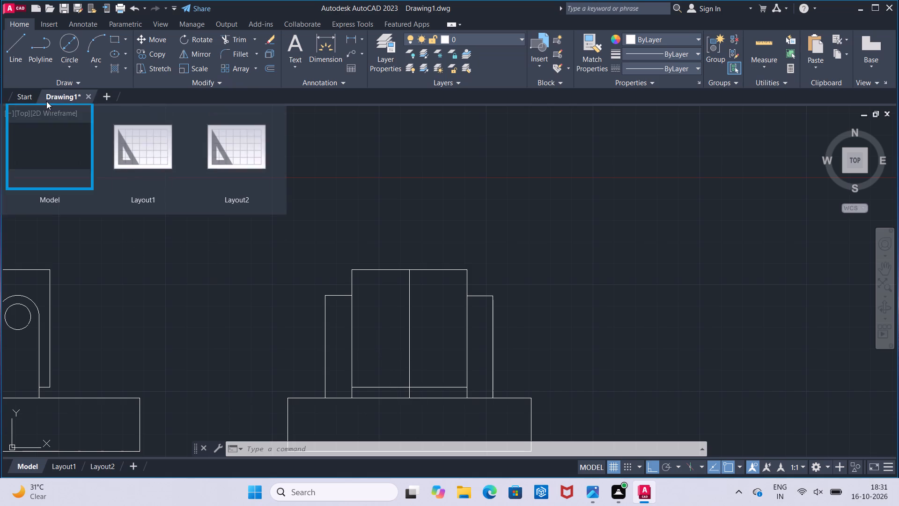
Draw a horizontal line across both side view lugs and the block, level with the top of the front view lug's hole.
click(17, 61)
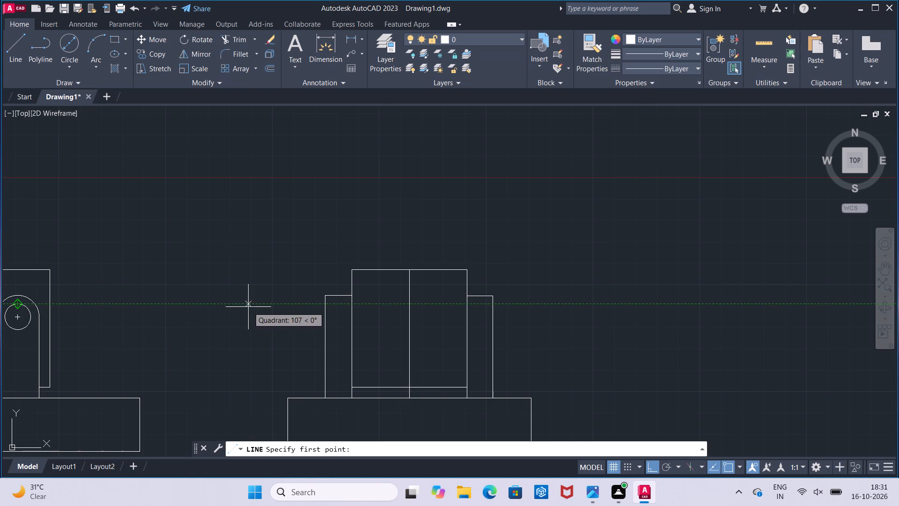
click(327, 305)
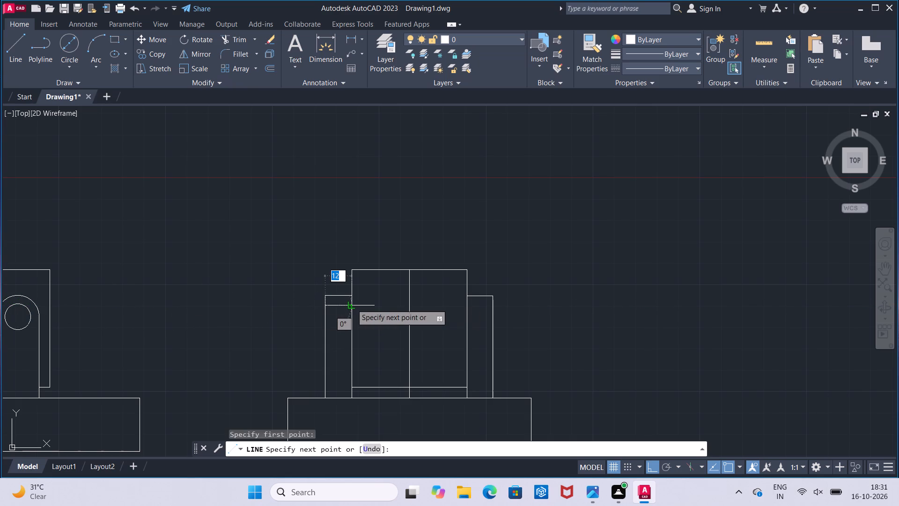
click(352, 304)
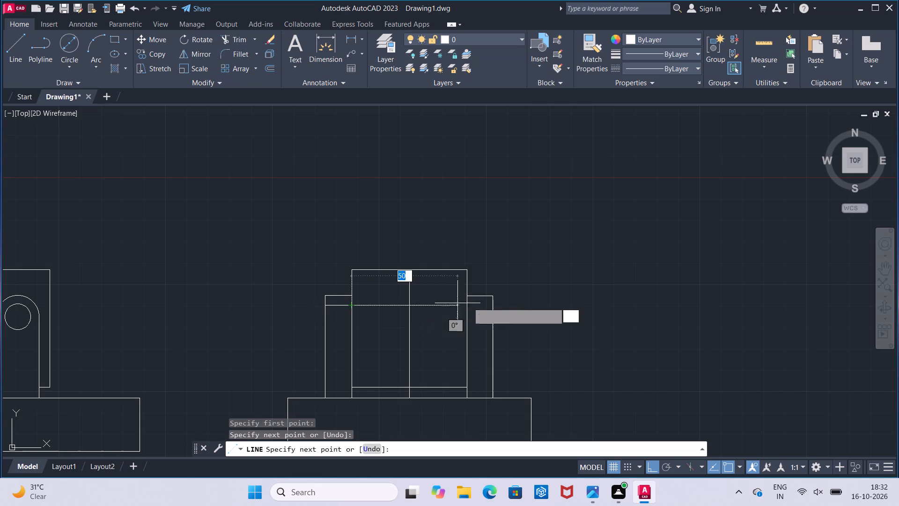
click(494, 302)
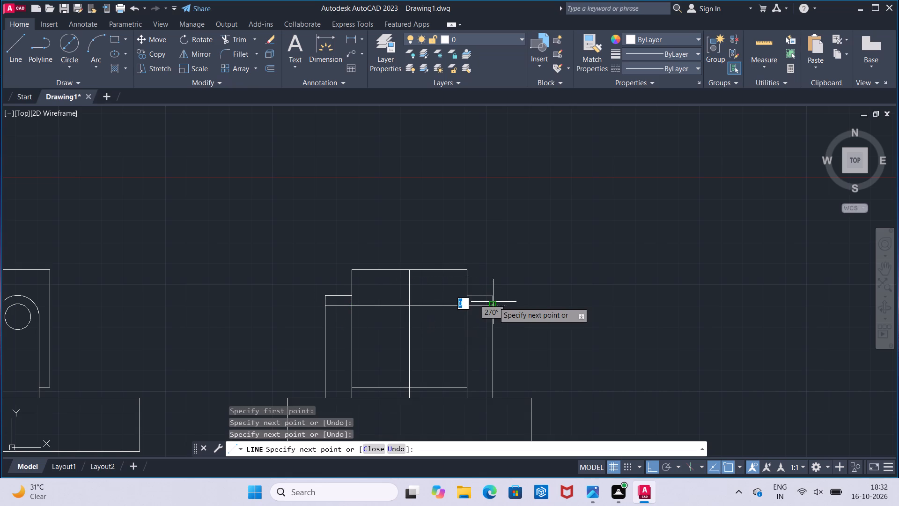
key(Escape)
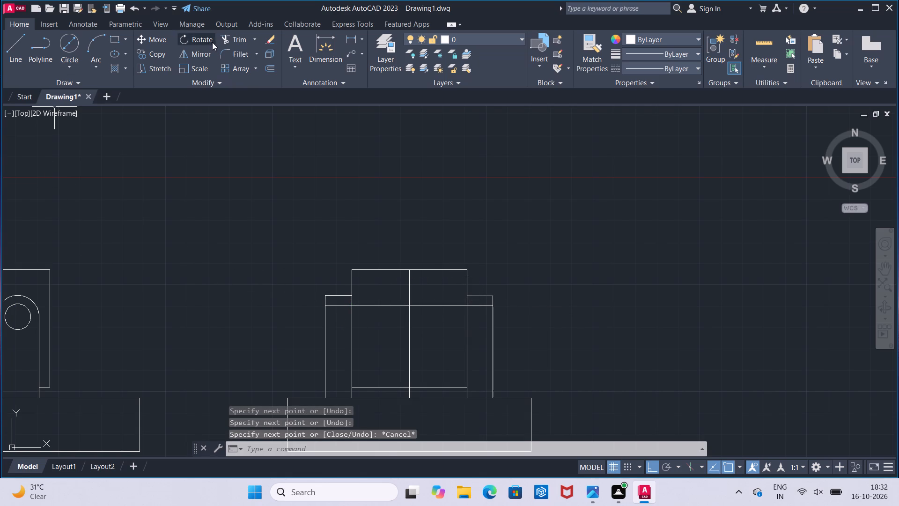
Trim away the parts of the hole-level line that lie inside the side view block, keeping only those across the lugs.
click(223, 40)
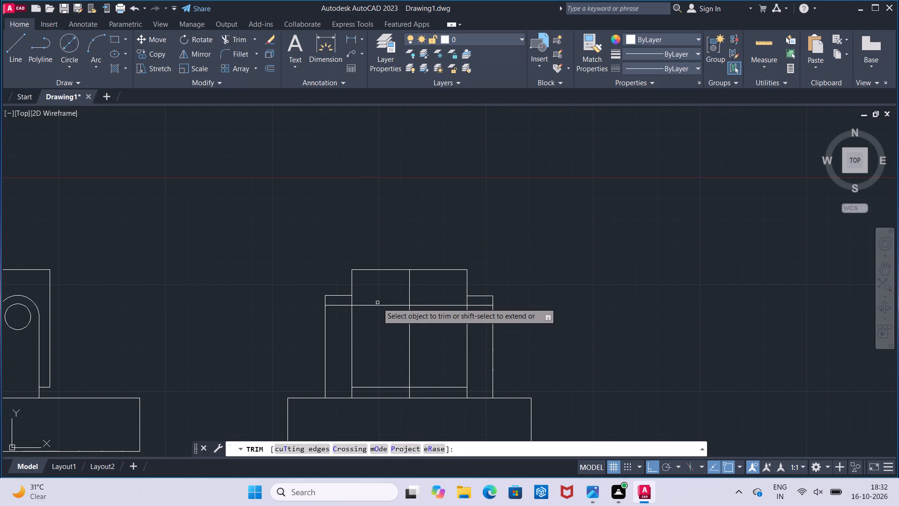
click(377, 303)
click(380, 310)
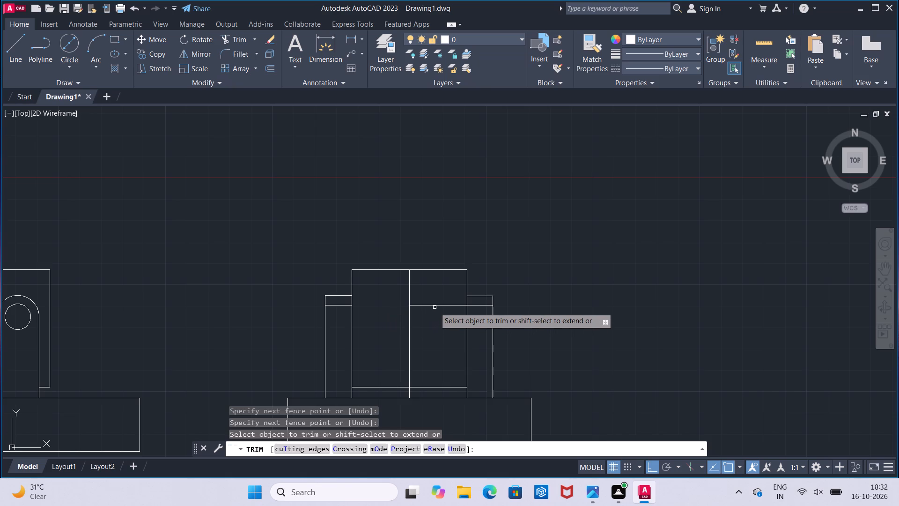
click(437, 306)
key(Escape)
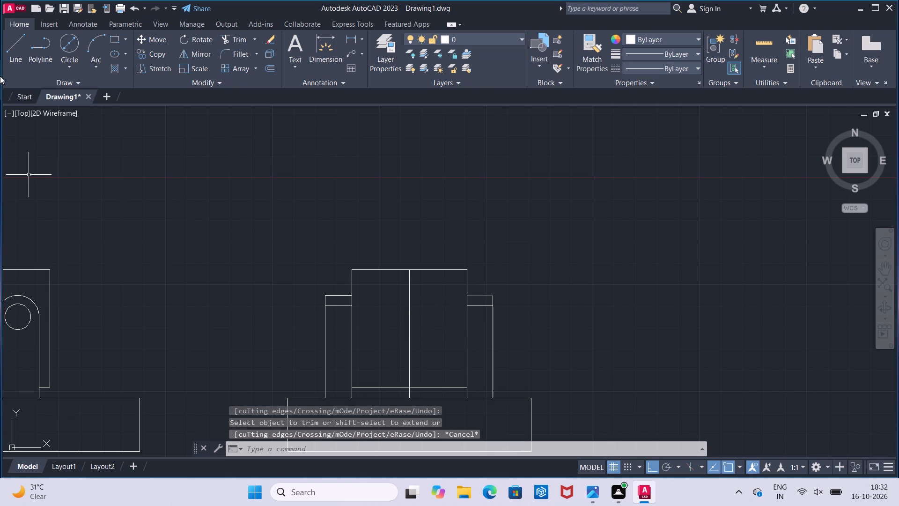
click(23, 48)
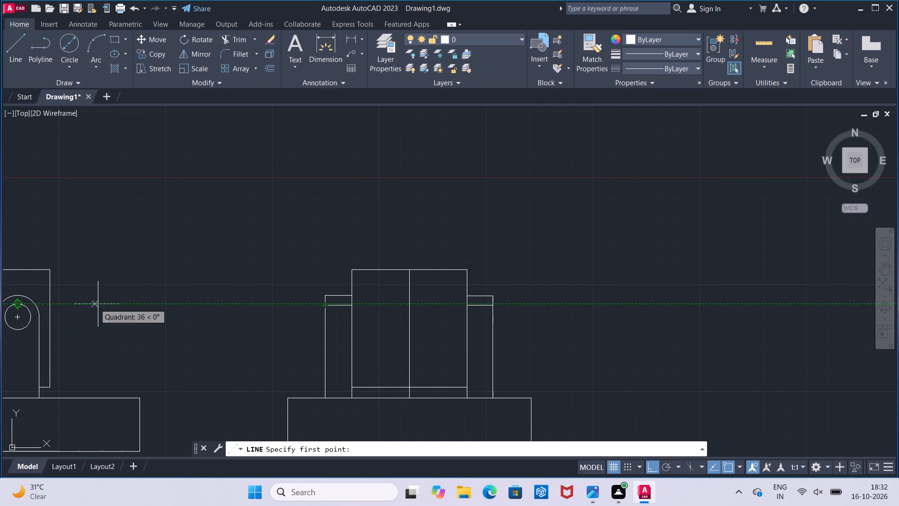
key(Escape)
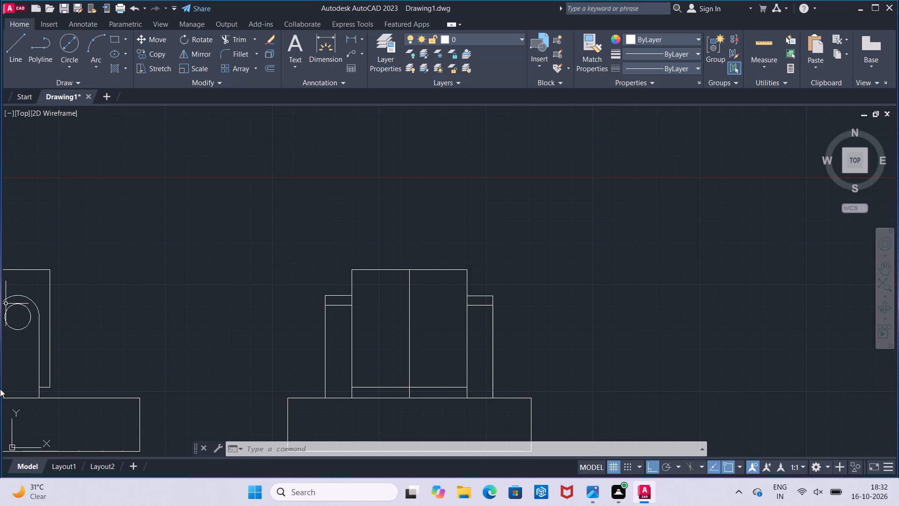
Turn Ortho off and move all three views together diagonally up and to the right, so they sit above the X axis.
scroll(112, 314, down, 2)
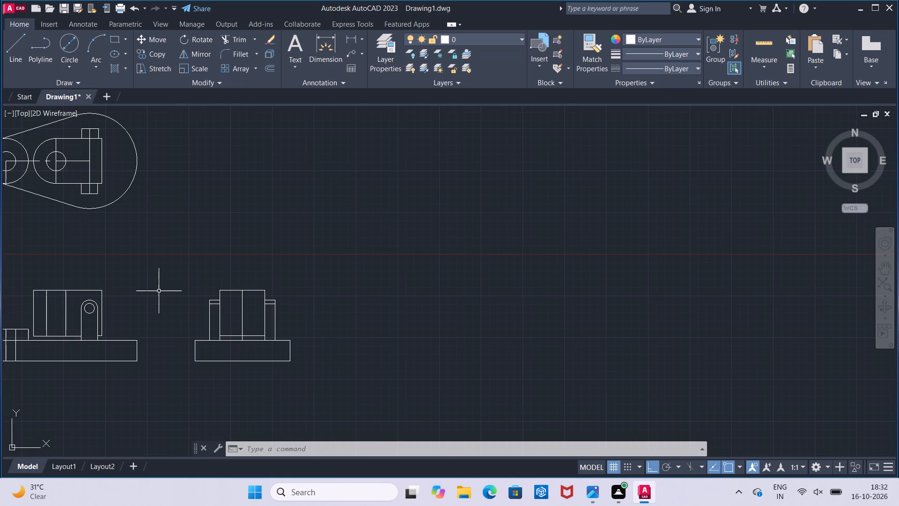
scroll(177, 288, down, 1)
middle_drag(181, 288, 431, 317)
click(252, 183)
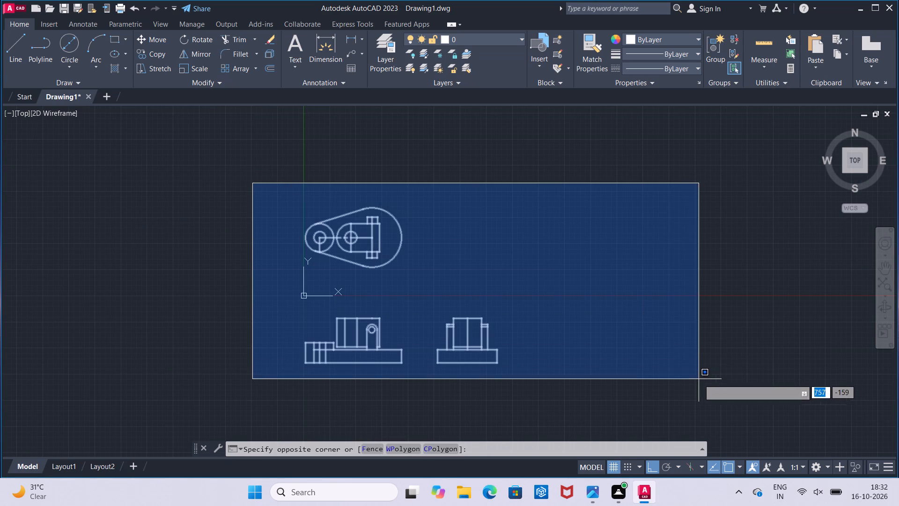
click(651, 392)
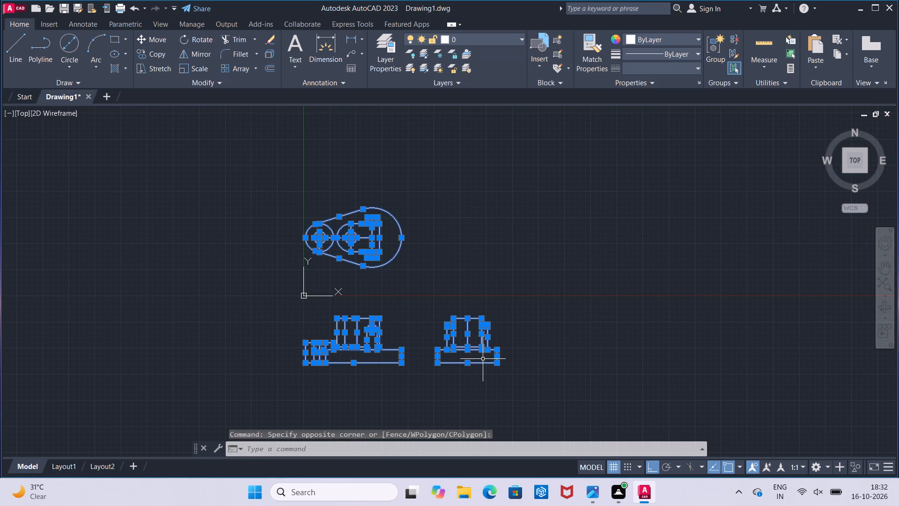
key(F8)
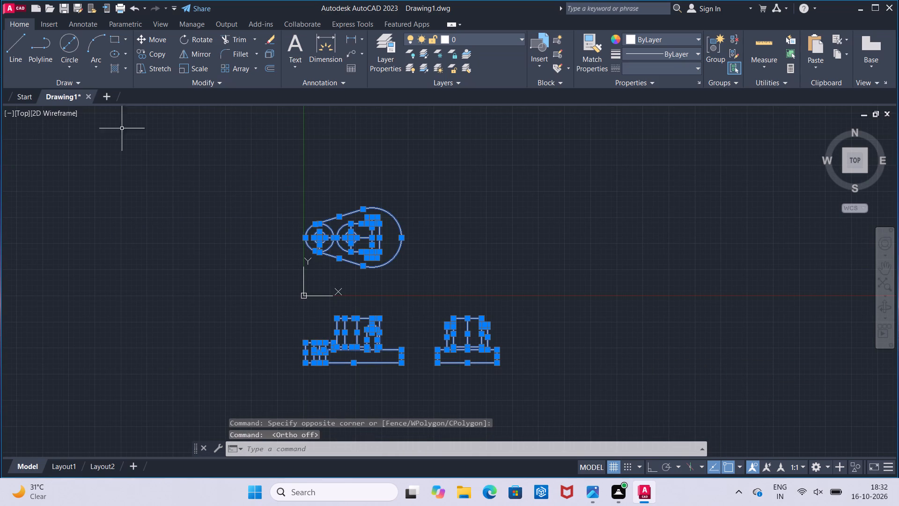
click(156, 48)
click(158, 41)
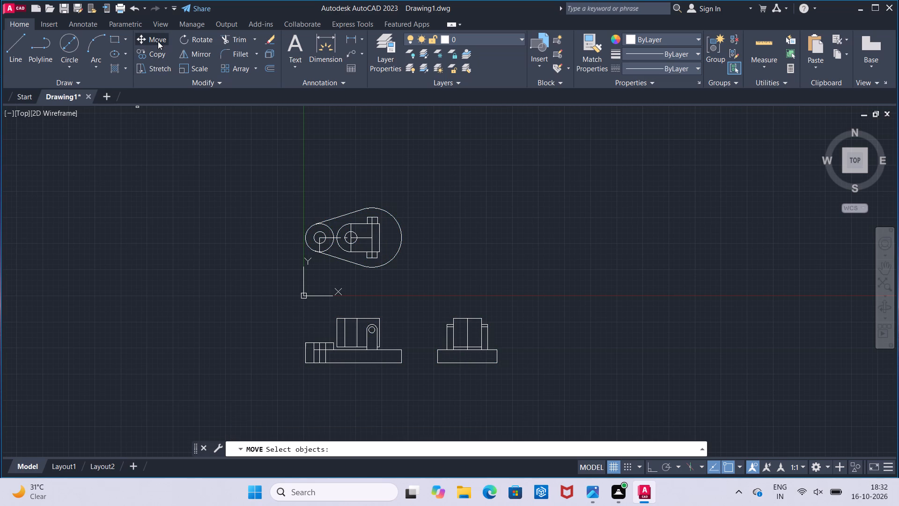
key(Escape)
click(272, 165)
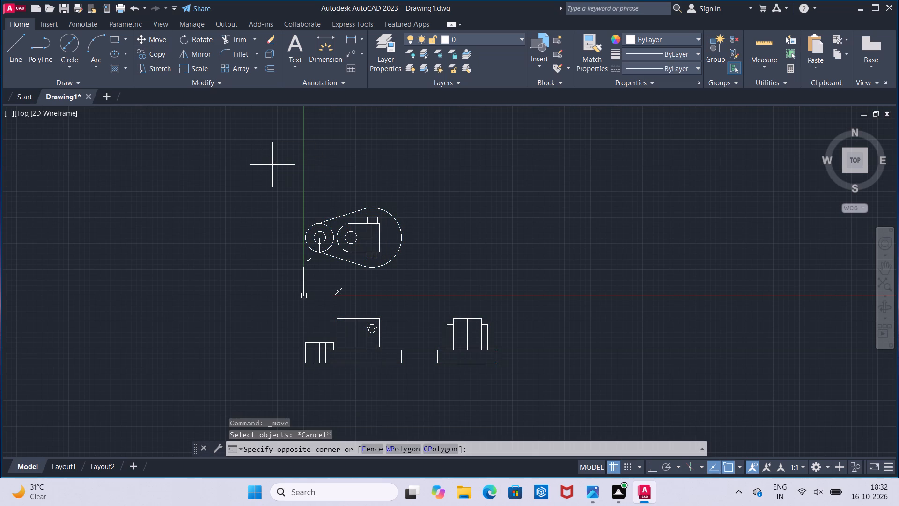
click(578, 382)
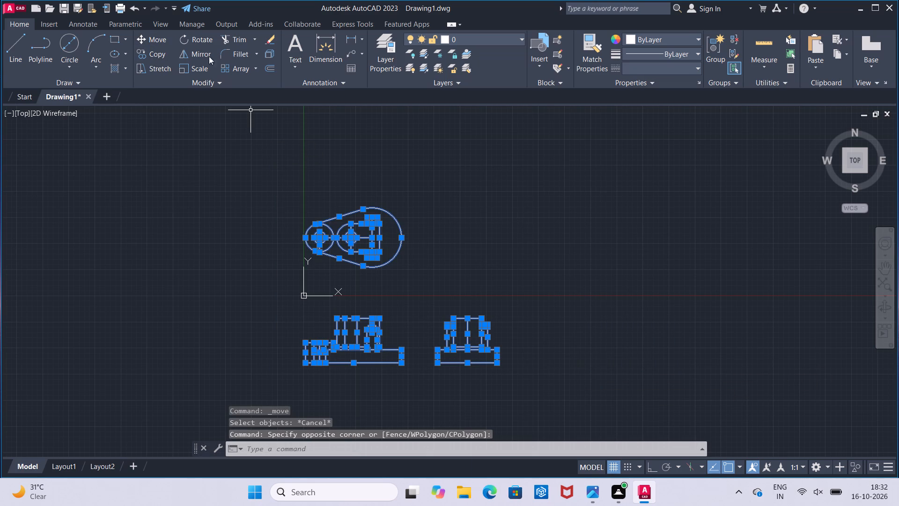
click(167, 42)
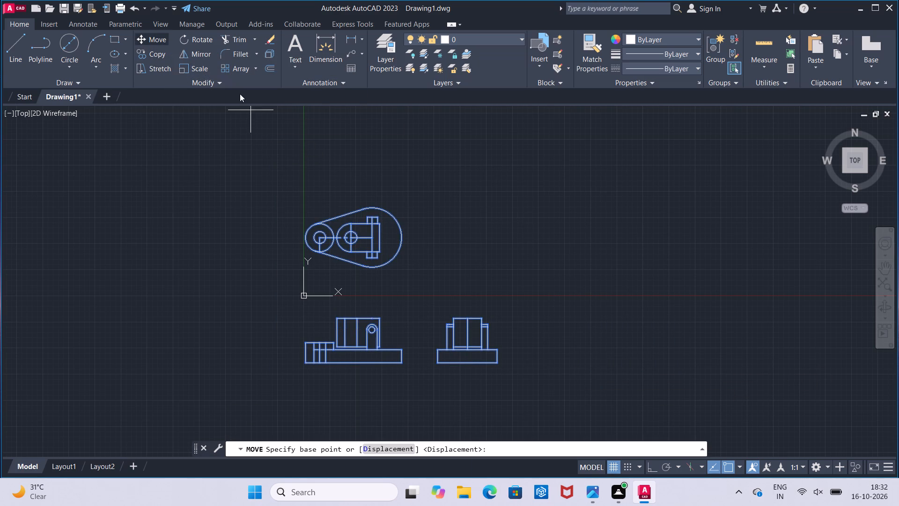
click(385, 246)
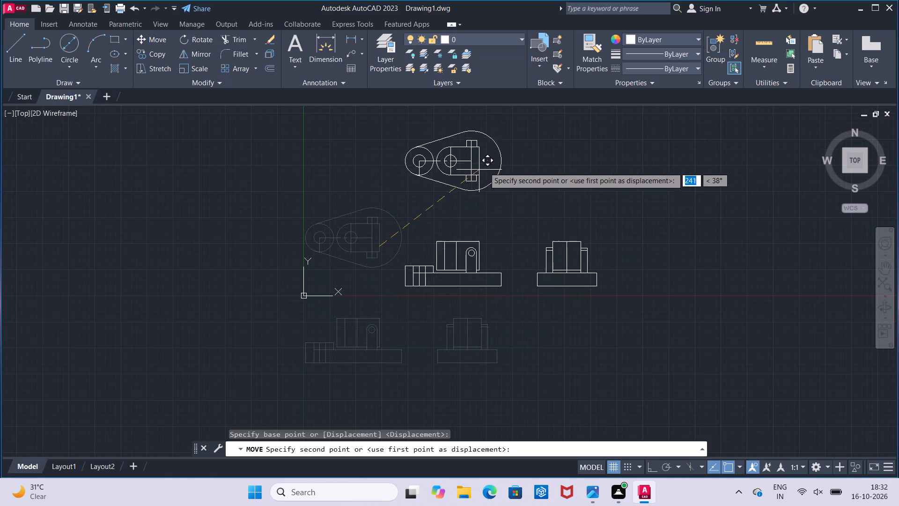
click(490, 160)
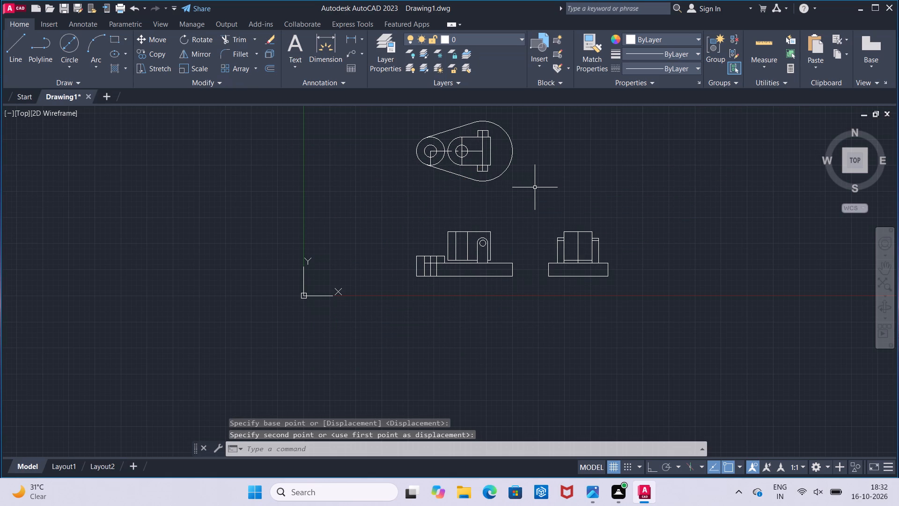
Join the connected lines and arcs of all three views.
scroll(612, 203, down, 1)
middle_drag(612, 203, 478, 238)
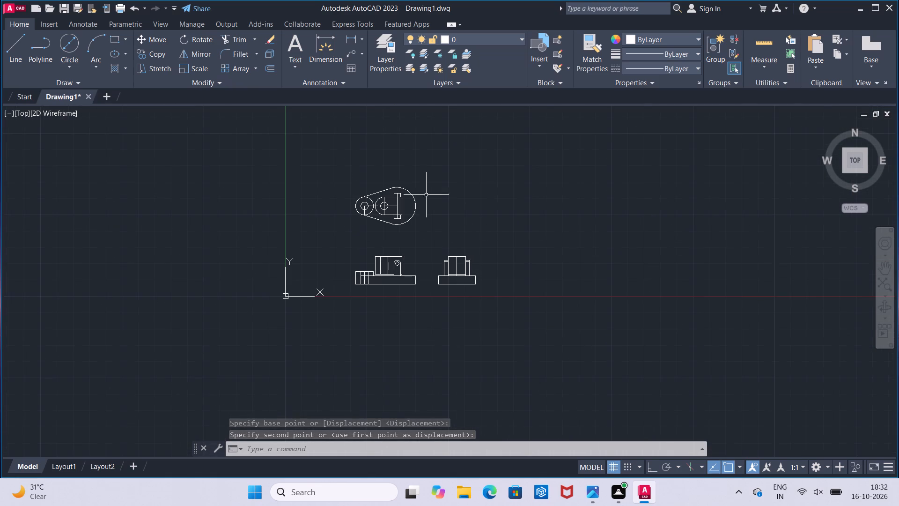
click(331, 156)
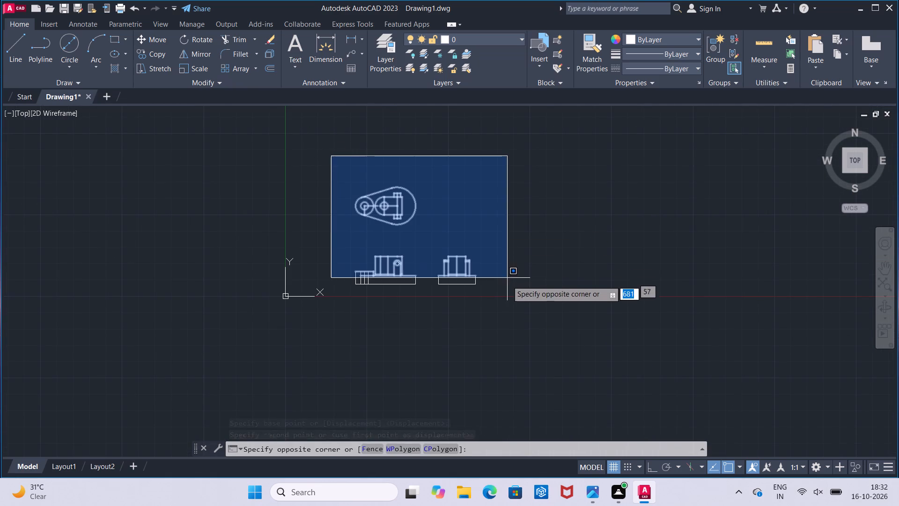
click(507, 298)
text(joi)
click(528, 320)
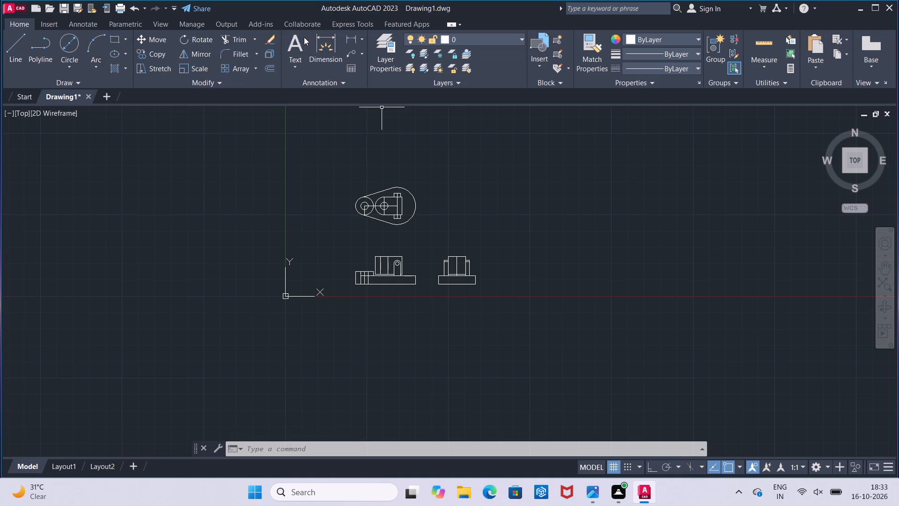
Add a radius dimension to the large outer arc of the top view, placed outside the outline at its upper right.
click(362, 39)
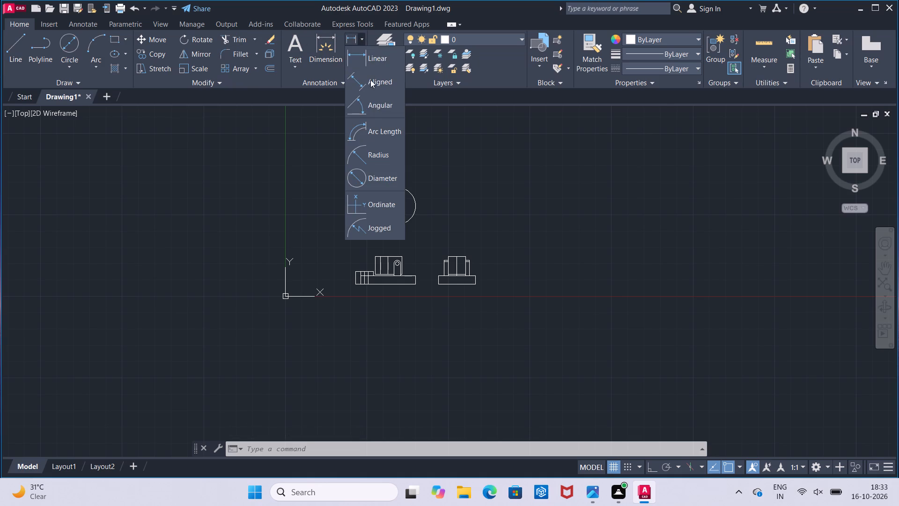
click(381, 159)
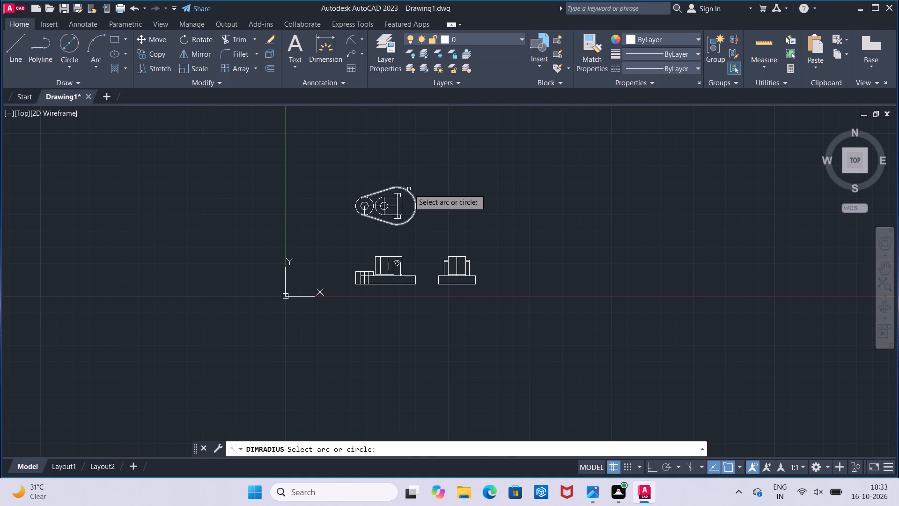
click(409, 189)
click(425, 178)
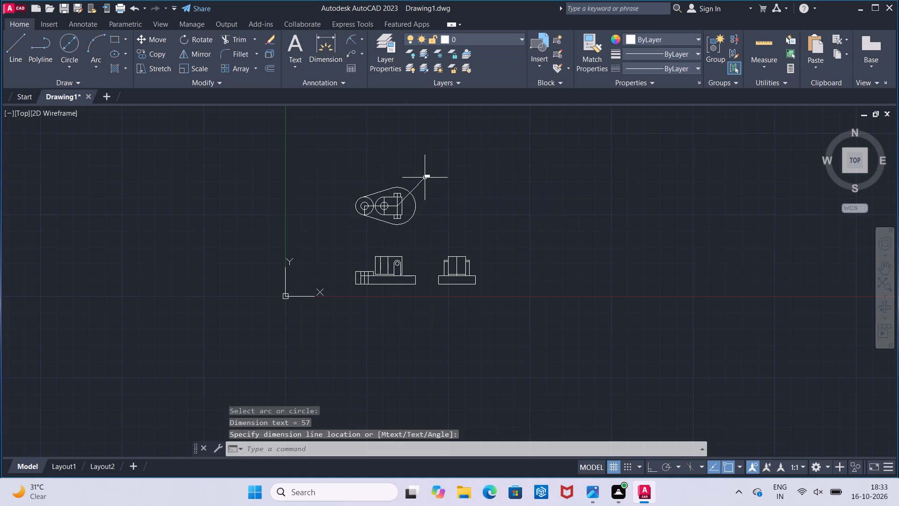
Add horizontal dimensions in the top view from the large arc's centre to the middle hole, placed below, and to the left hole, placed above.
scroll(425, 178, up, 3)
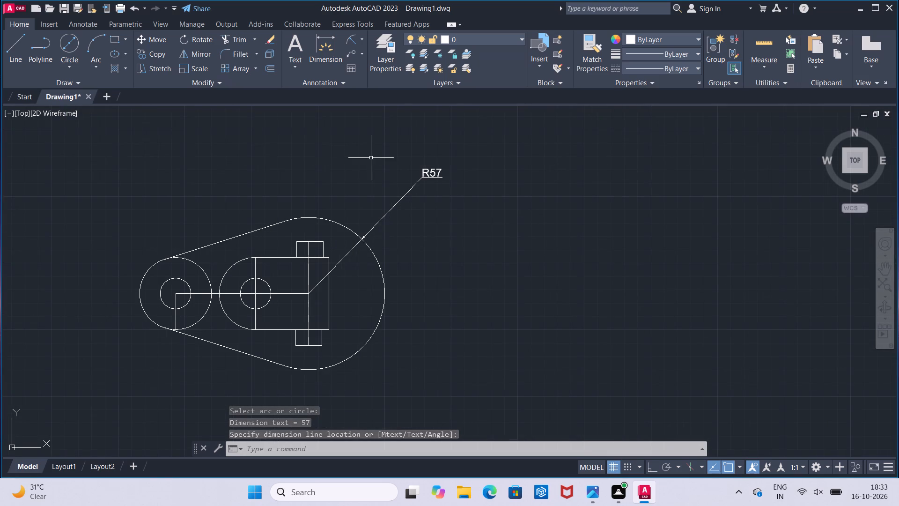
click(360, 43)
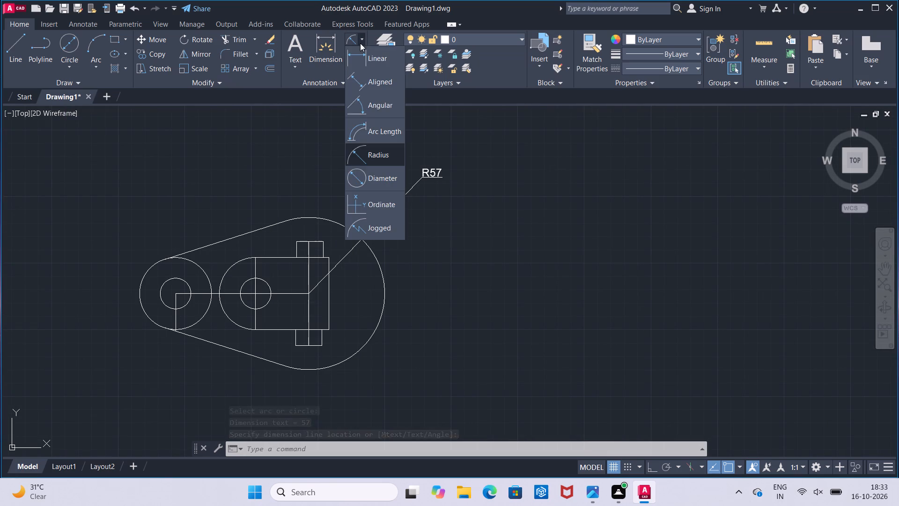
click(361, 65)
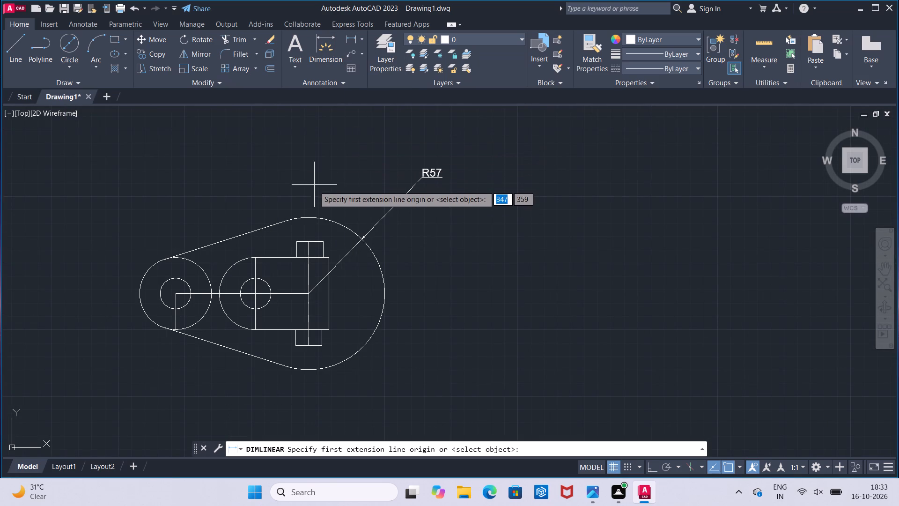
click(308, 290)
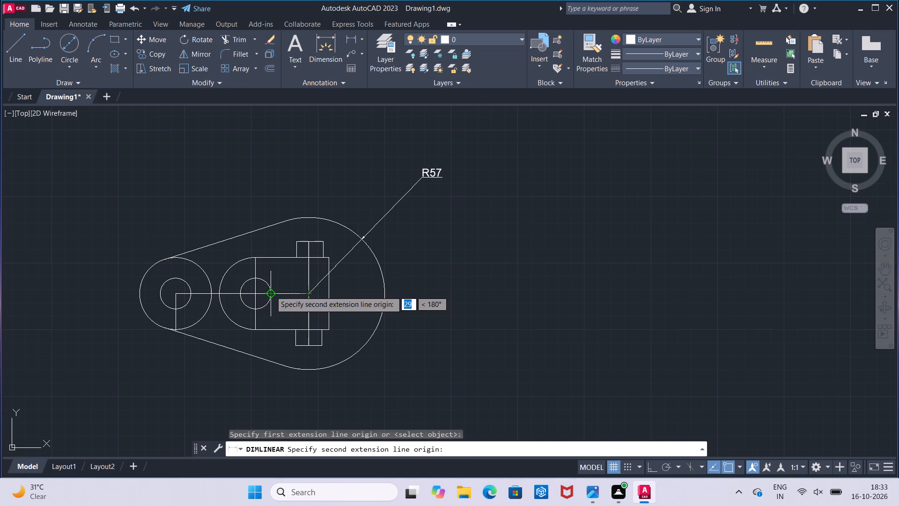
click(251, 290)
click(257, 387)
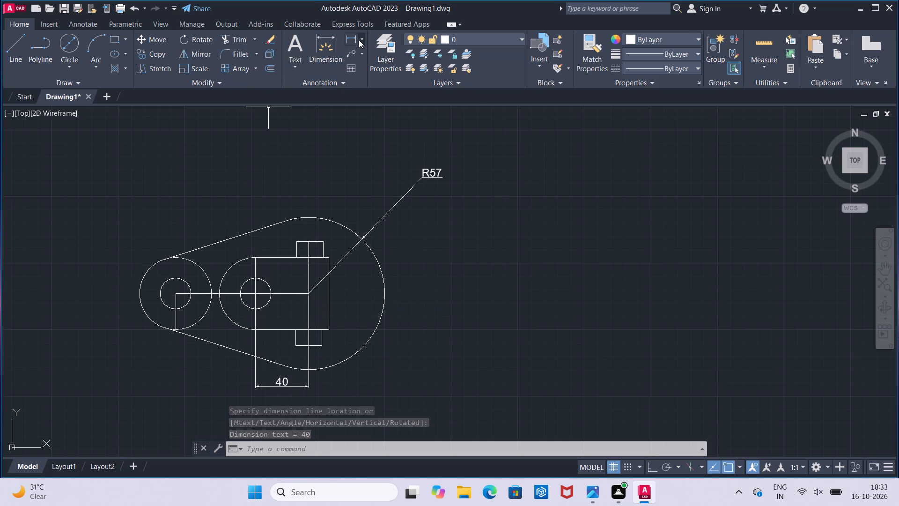
click(346, 37)
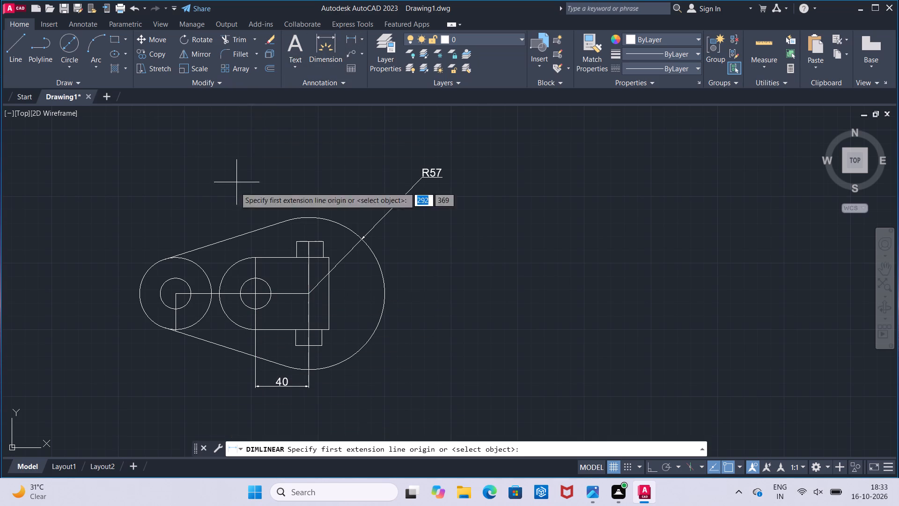
click(173, 294)
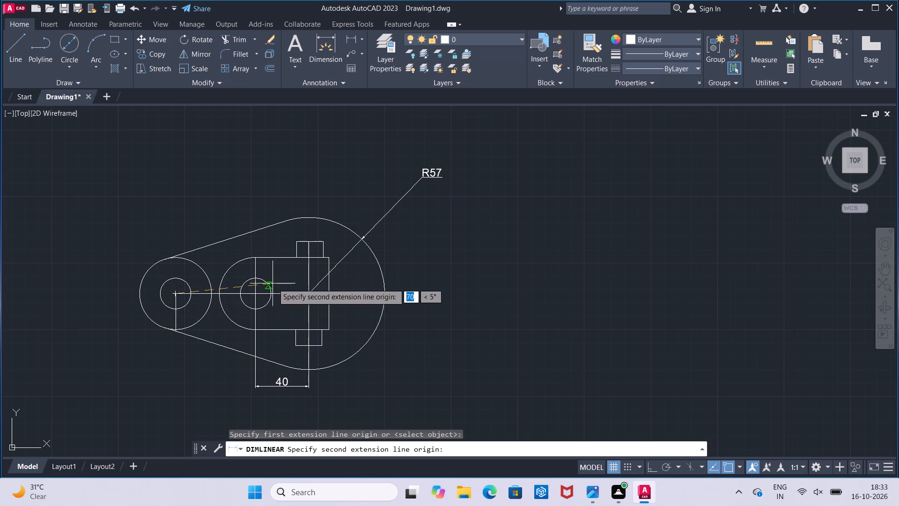
click(306, 292)
click(313, 188)
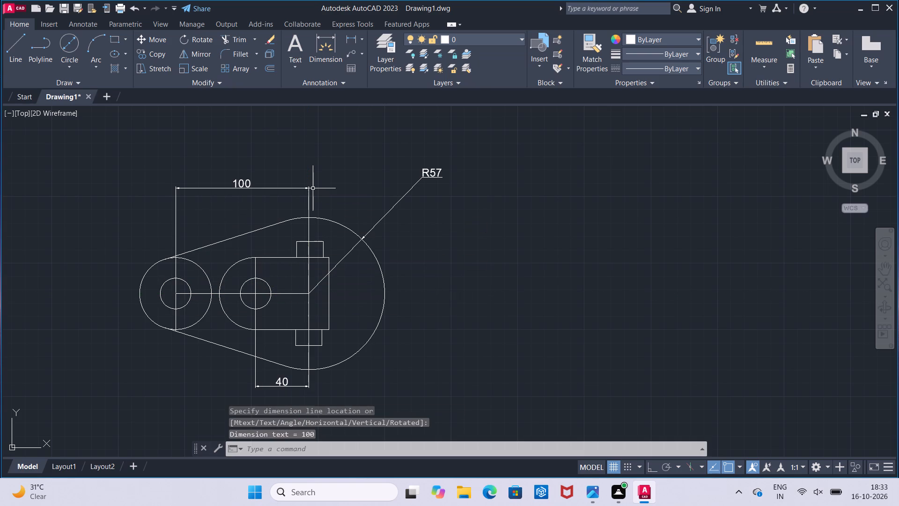
Add a radius dimension to the top view's small end arc and a diameter dimension to its hole, both placed outside the outline.
click(364, 45)
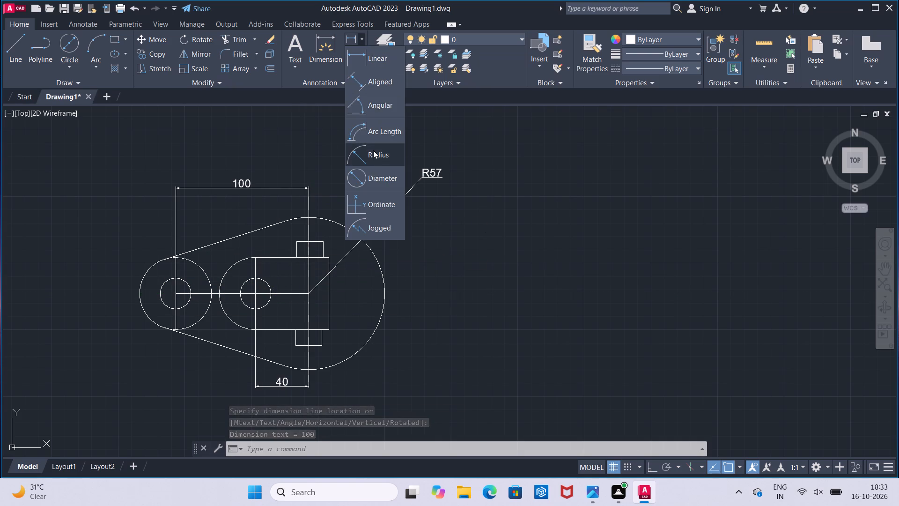
click(373, 150)
click(146, 274)
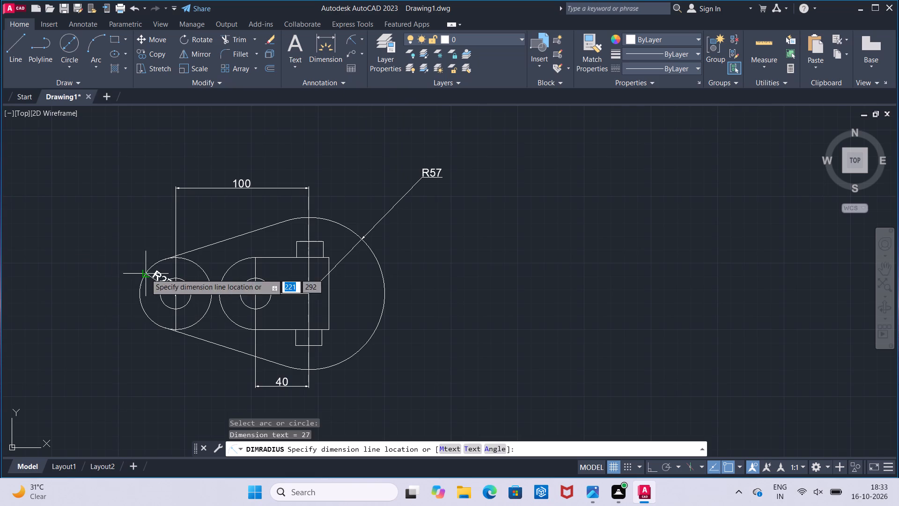
click(118, 244)
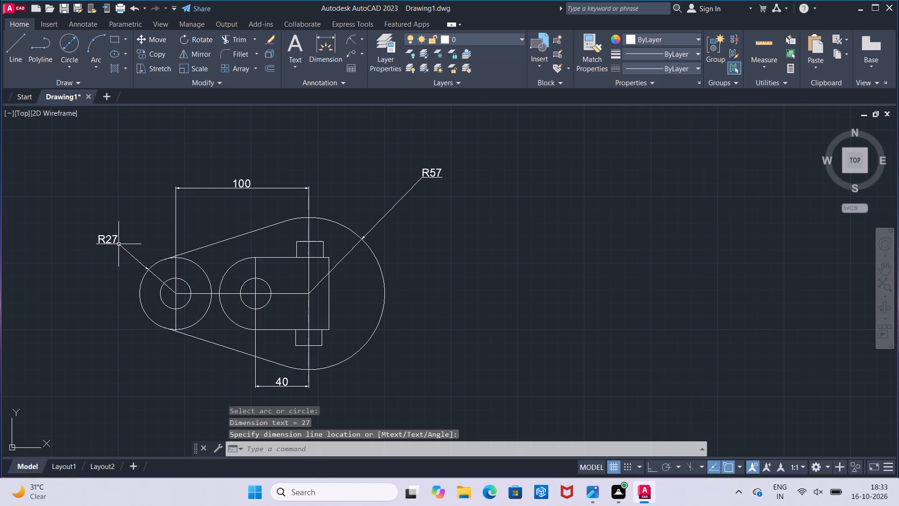
click(362, 45)
click(378, 174)
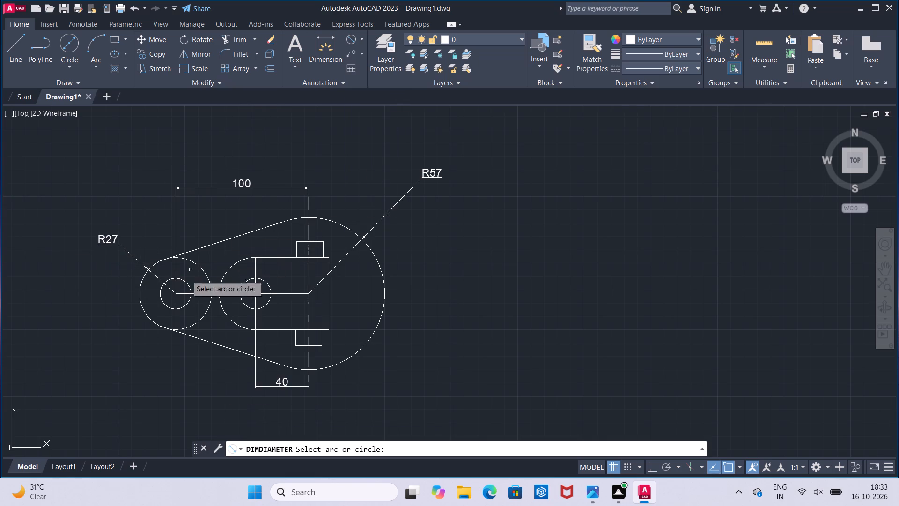
click(162, 304)
click(135, 332)
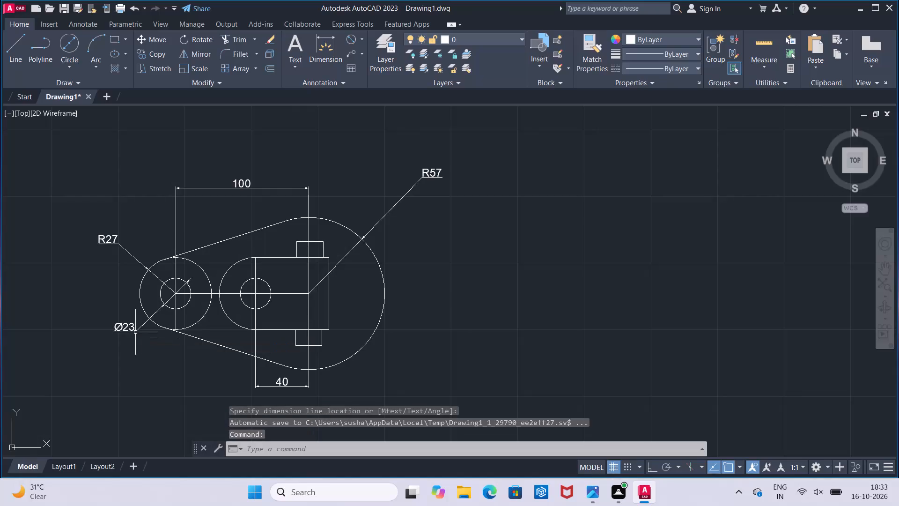
Add a diameter dimension to the lug hole in the front view, placed outside the block at its upper right.
scroll(142, 285, up, 1)
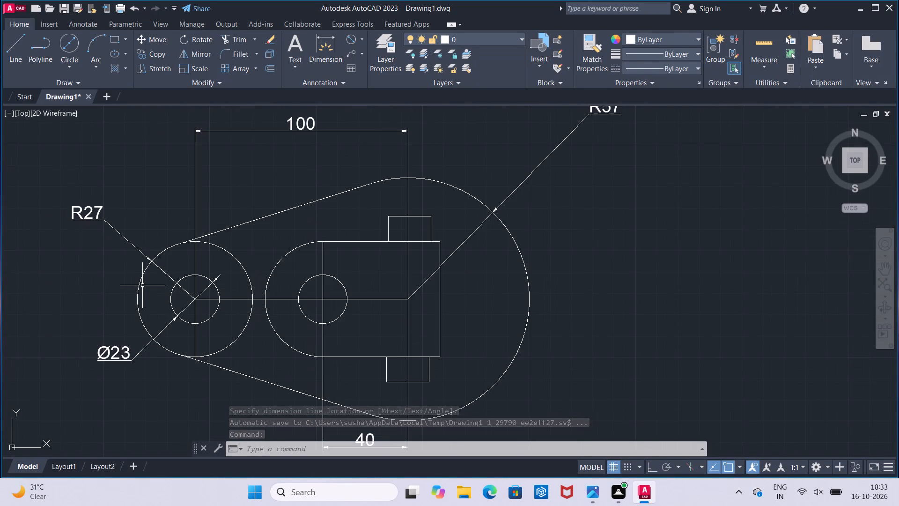
scroll(142, 285, down, 1)
middle_drag(142, 285, 212, 67)
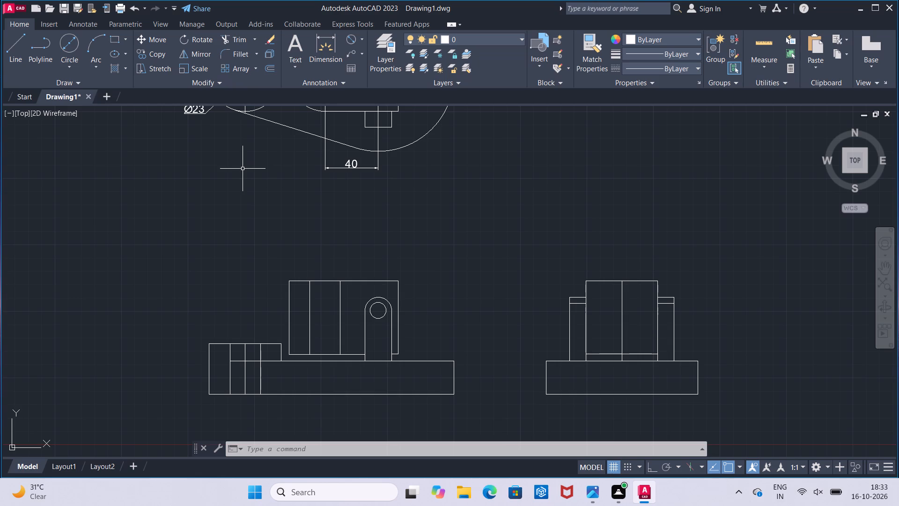
click(353, 38)
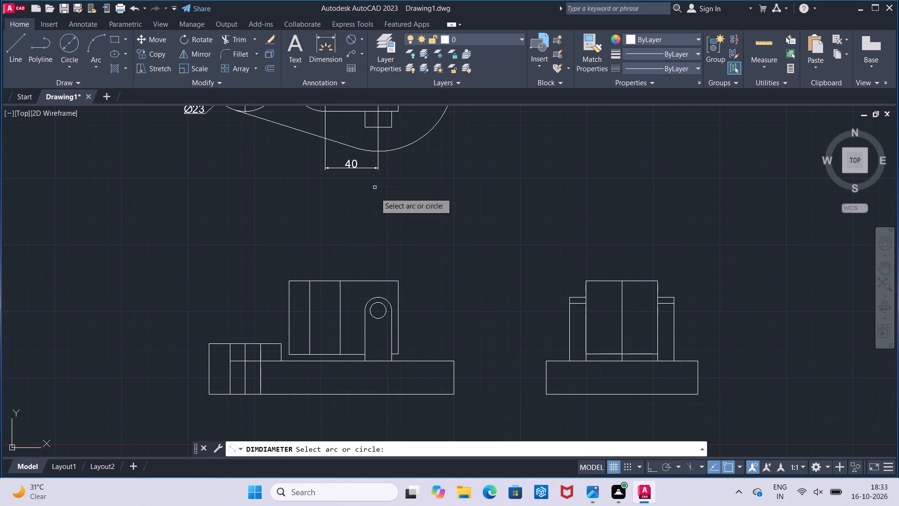
click(381, 303)
click(427, 290)
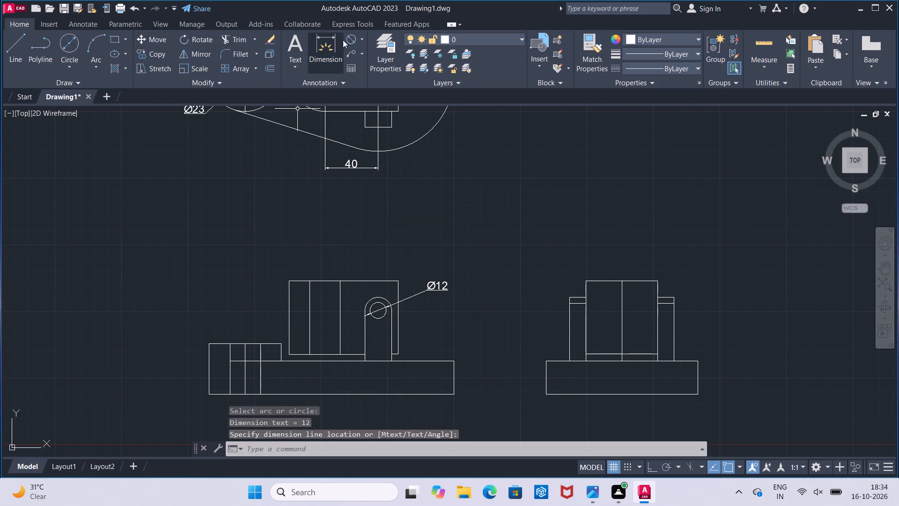
Add a radius dimension to the rounded top of the front view's lug, placed above the block.
click(360, 36)
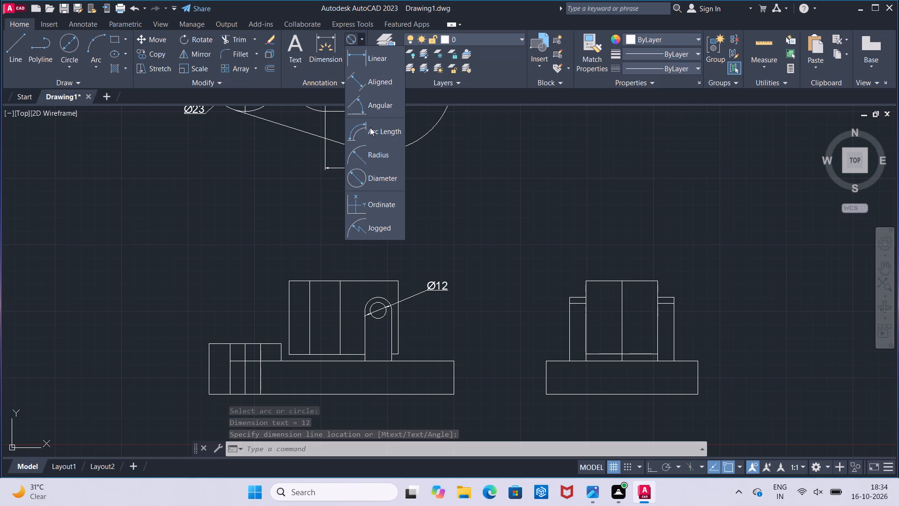
click(372, 141)
click(361, 42)
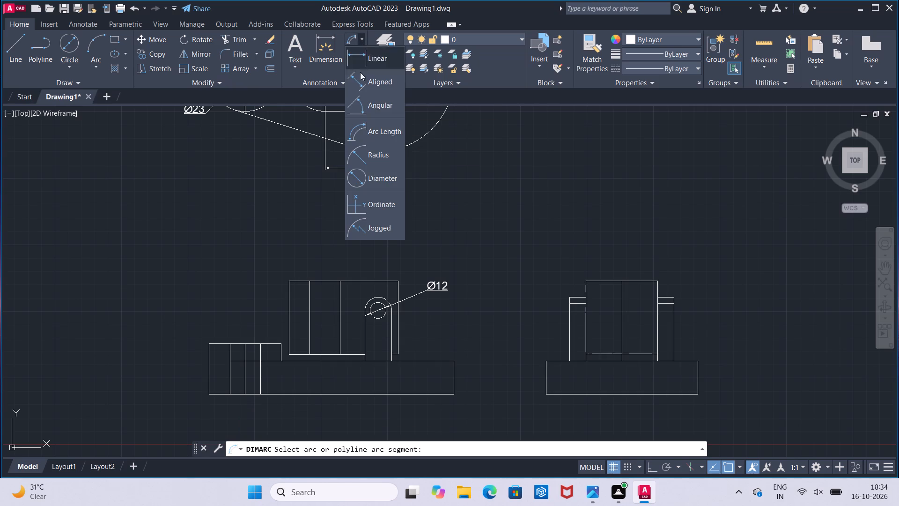
click(370, 149)
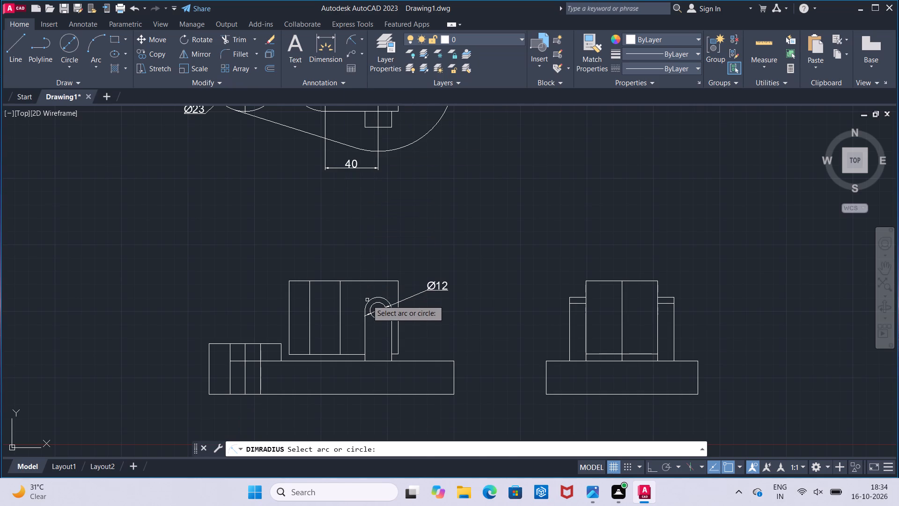
click(367, 300)
click(353, 243)
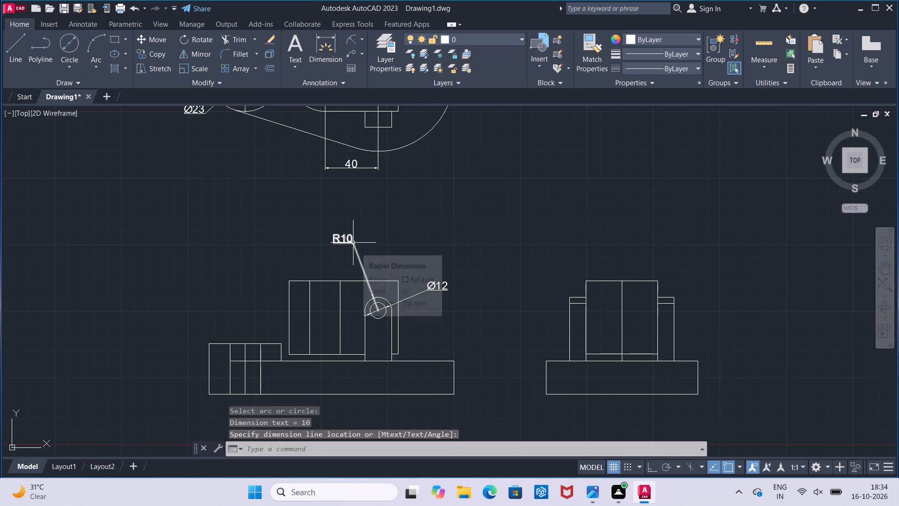
Add a vertical dimension for the full height of the front view's left boss, placed just left of it.
click(358, 43)
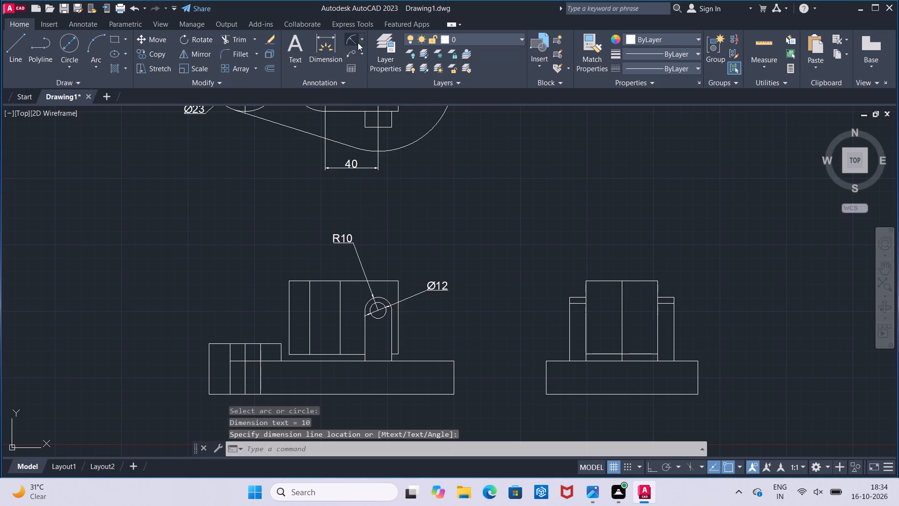
click(359, 42)
click(362, 58)
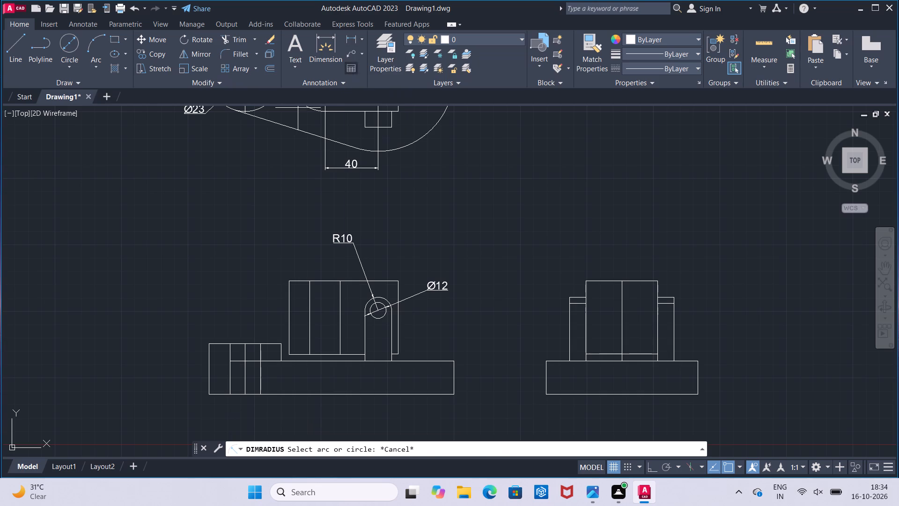
click(206, 339)
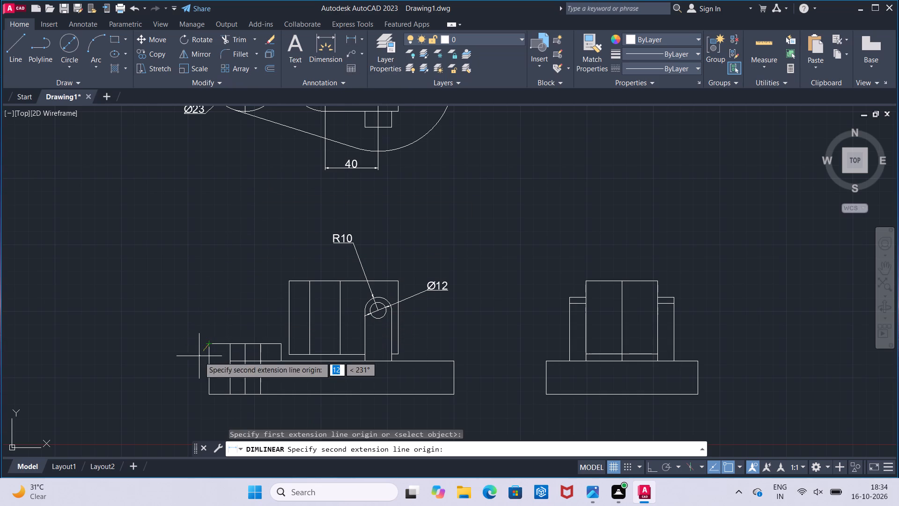
click(207, 390)
click(195, 390)
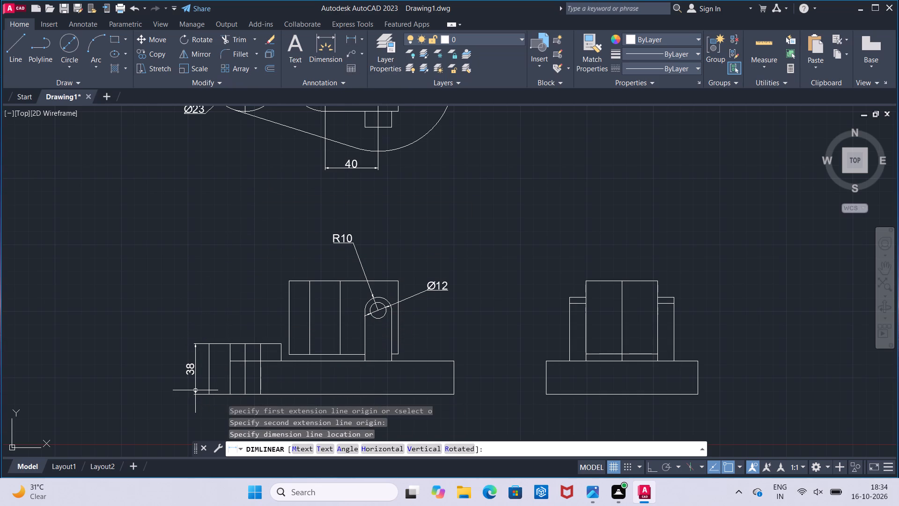
Add horizontal dimensions for the side view's left lug thickness and the central block width, both placed above the view.
click(355, 42)
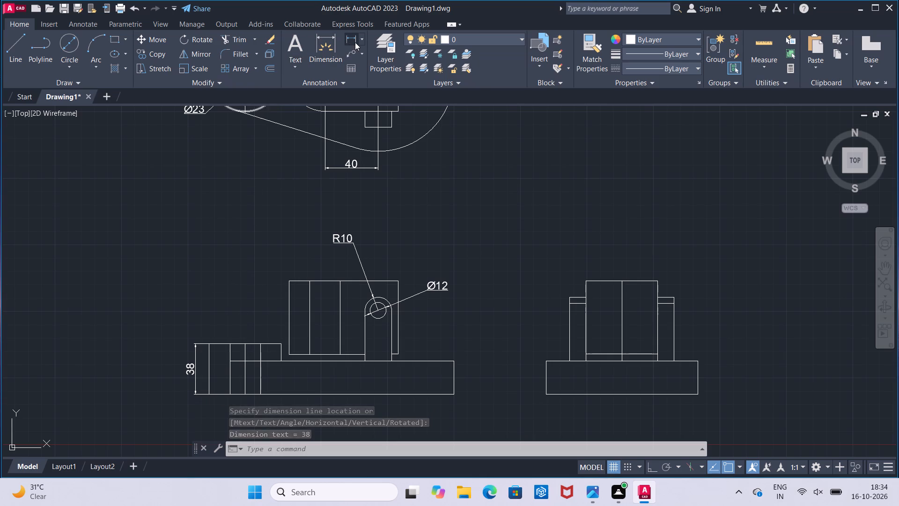
click(570, 295)
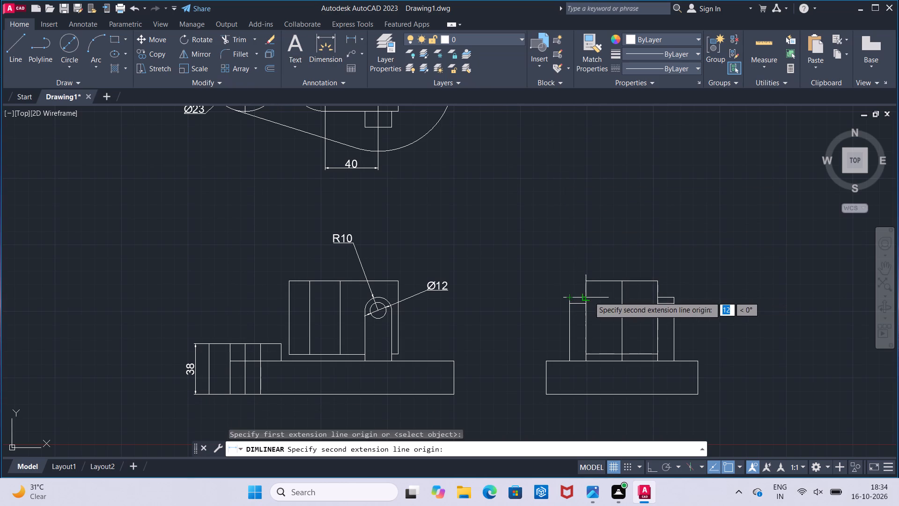
click(589, 297)
click(582, 262)
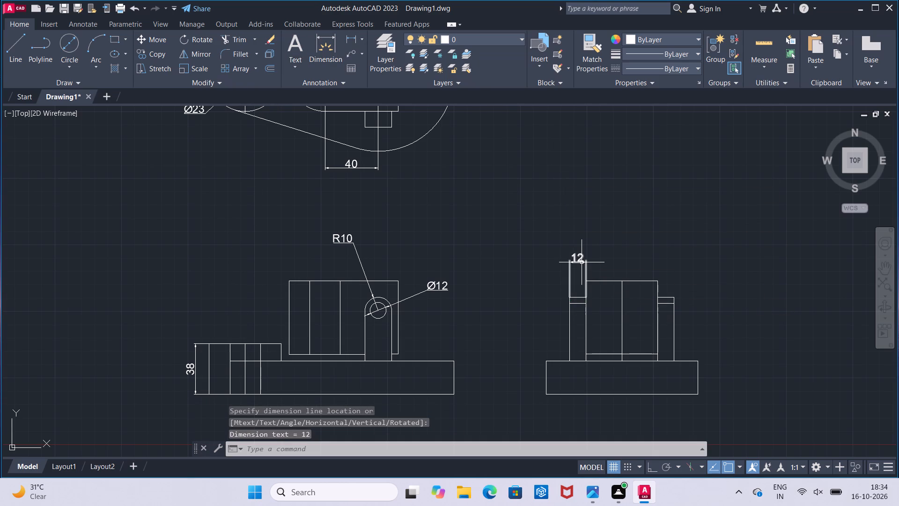
click(353, 39)
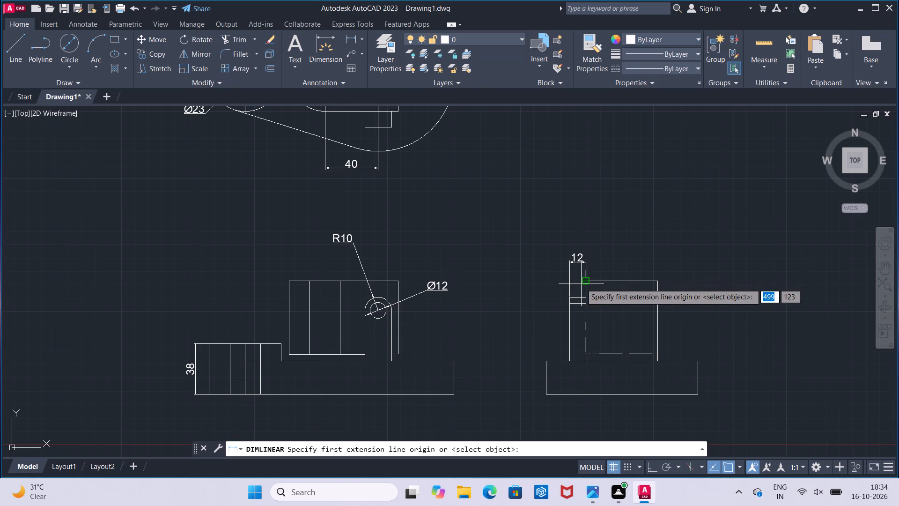
click(583, 283)
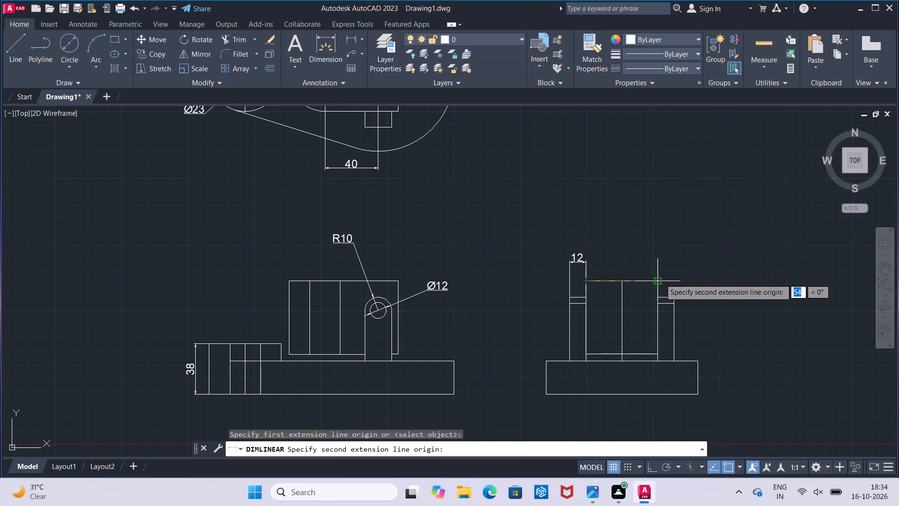
click(660, 279)
click(660, 256)
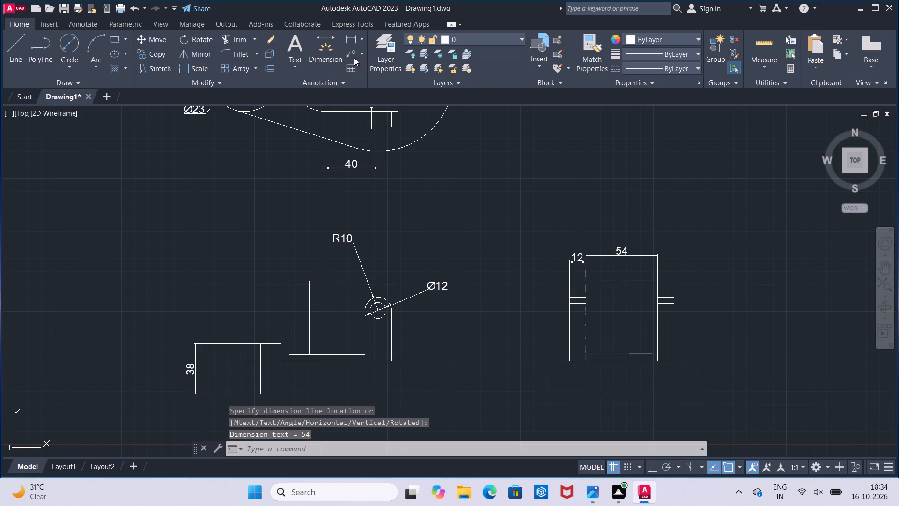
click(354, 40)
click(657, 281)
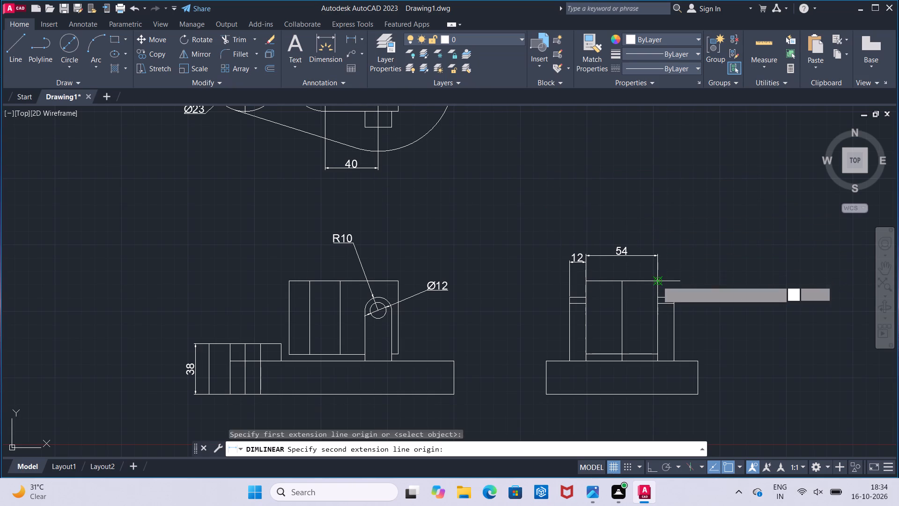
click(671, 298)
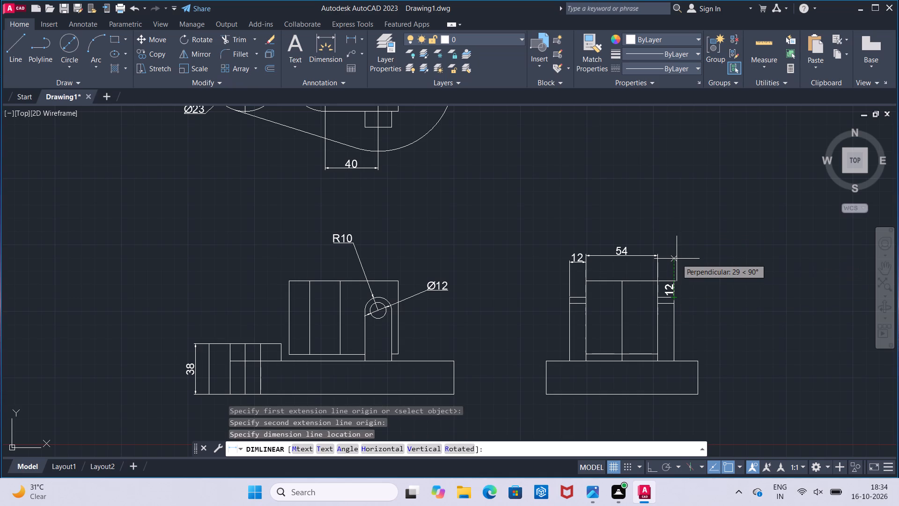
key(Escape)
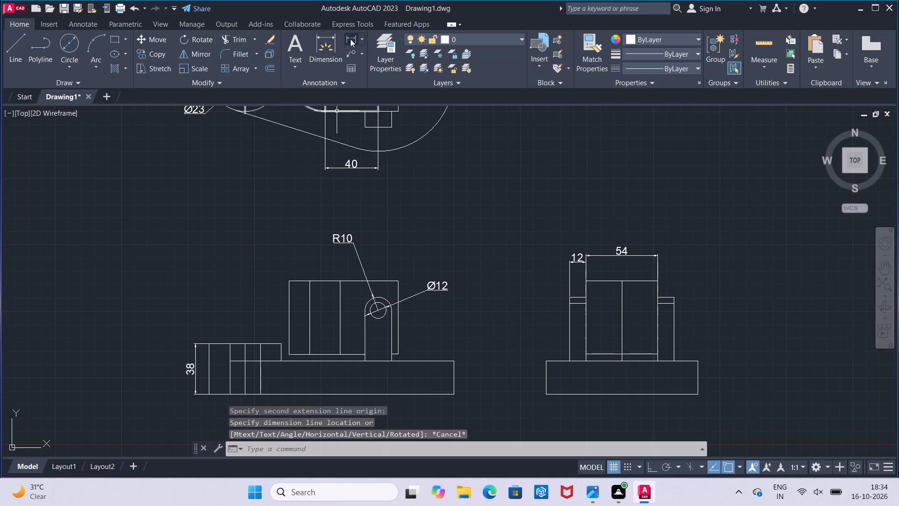
Add a horizontal dimension for the thickness of the side view's right lug, placed above the view beside the central block's width dimension.
click(350, 39)
click(673, 298)
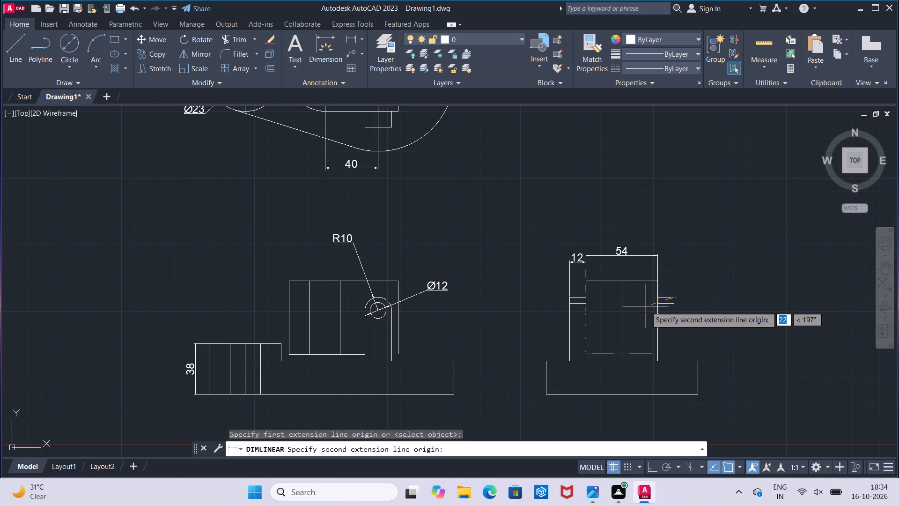
click(655, 299)
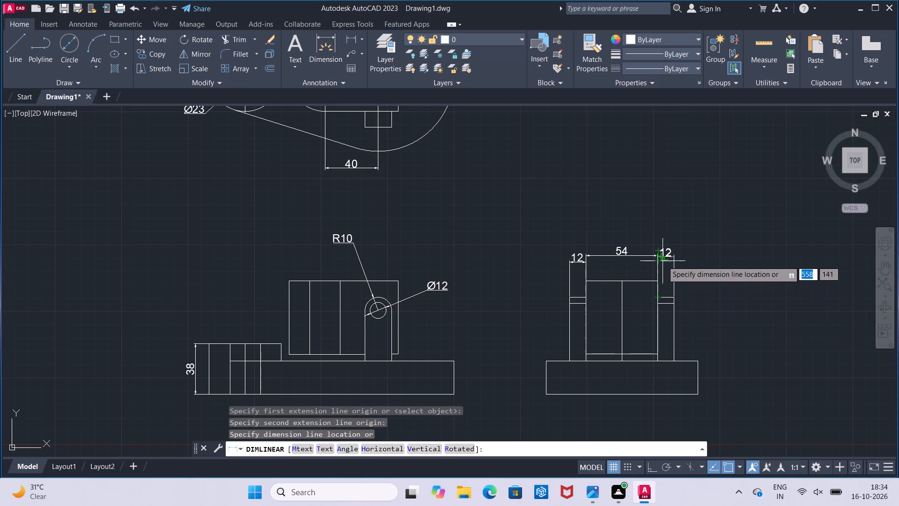
click(663, 260)
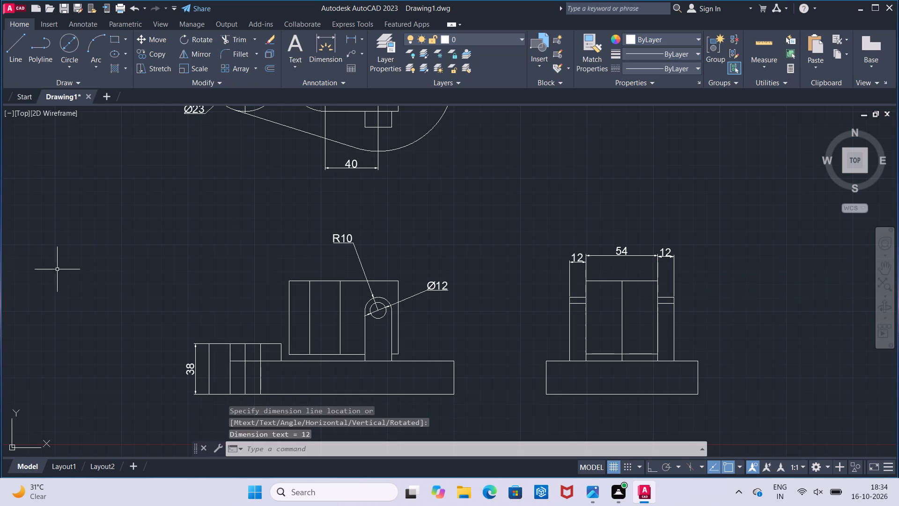
Turn on command log file recording with LOGFILEON.
scroll(92, 272, down, 2)
click(400, 452)
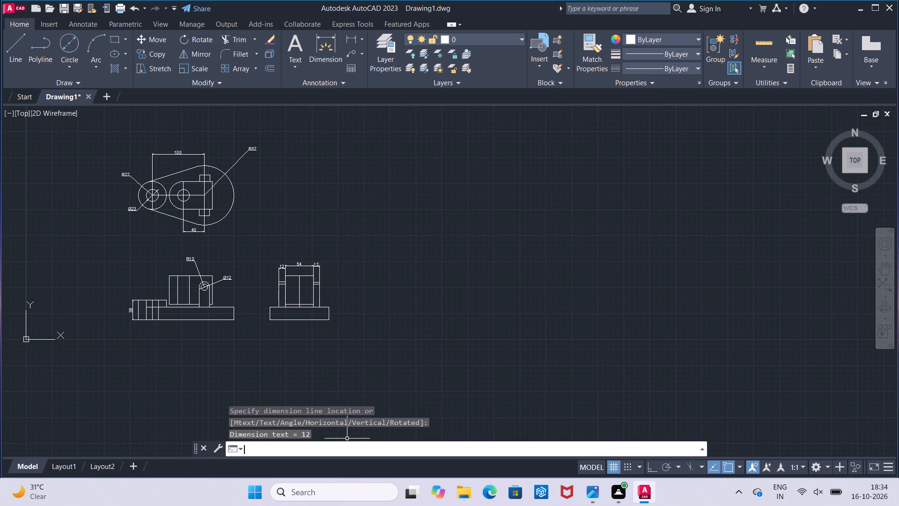
text(log)
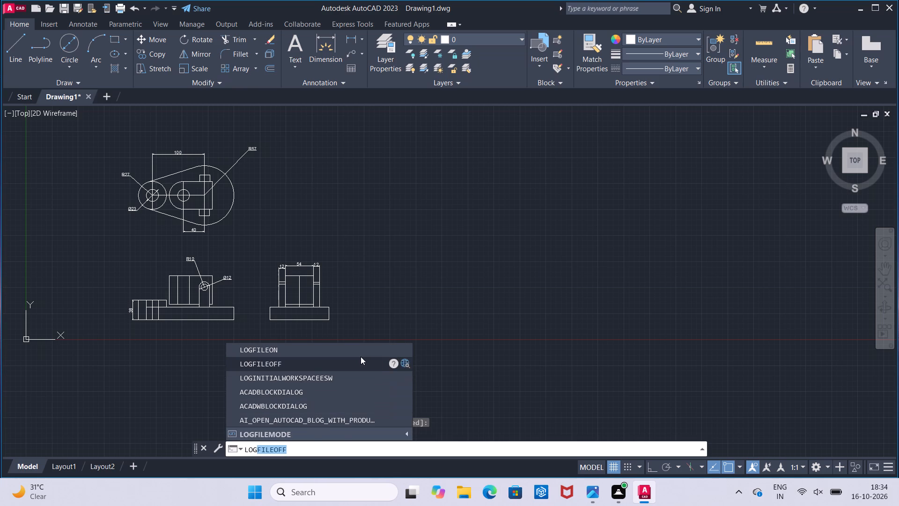
click(361, 357)
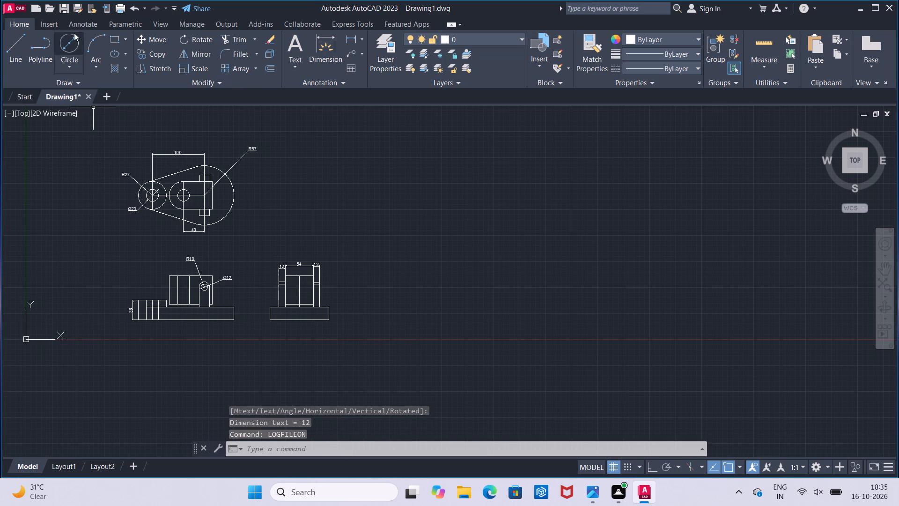
Save the drawing in the Documents folder under the name Linkage Lever.
click(70, 7)
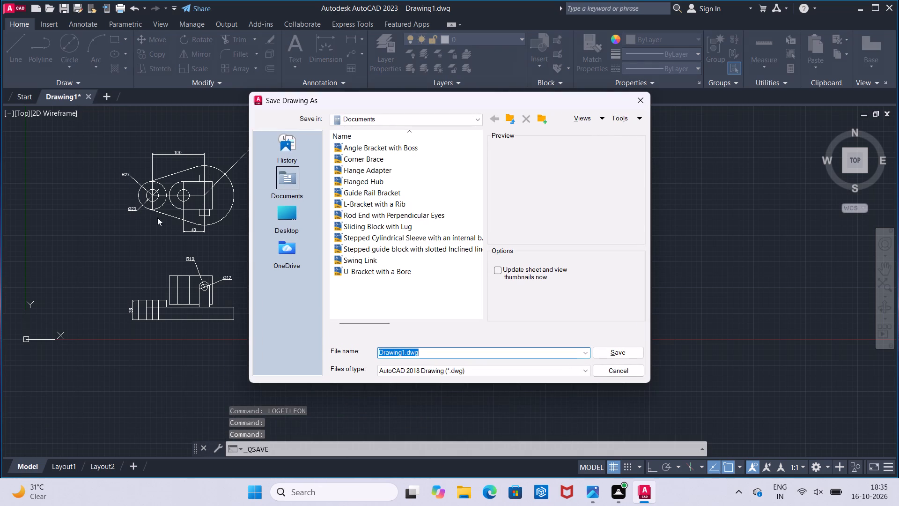
key(BackSpace)
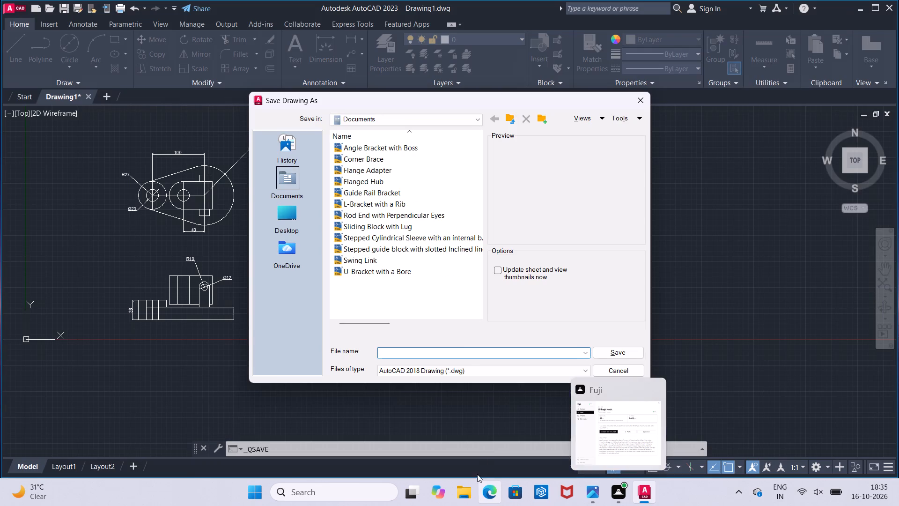
click(464, 350)
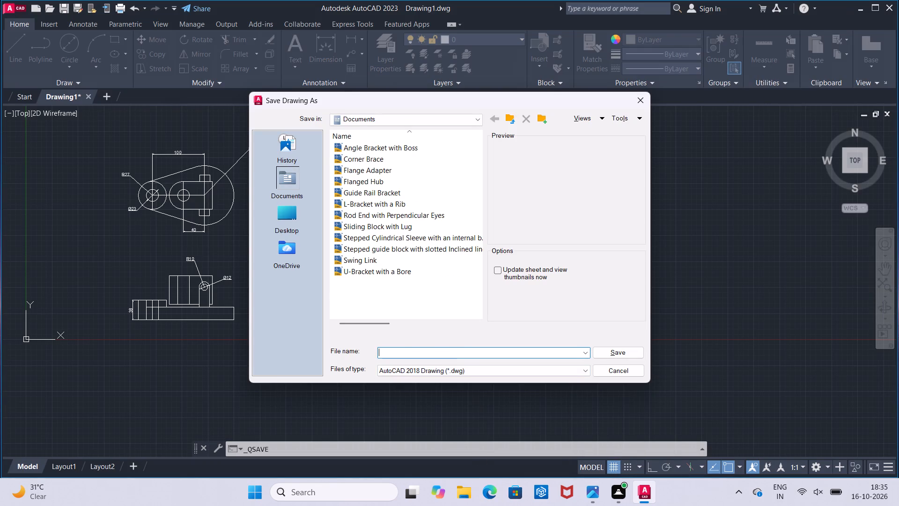
key(l)
text(inkage)
key(space)
text(ever)
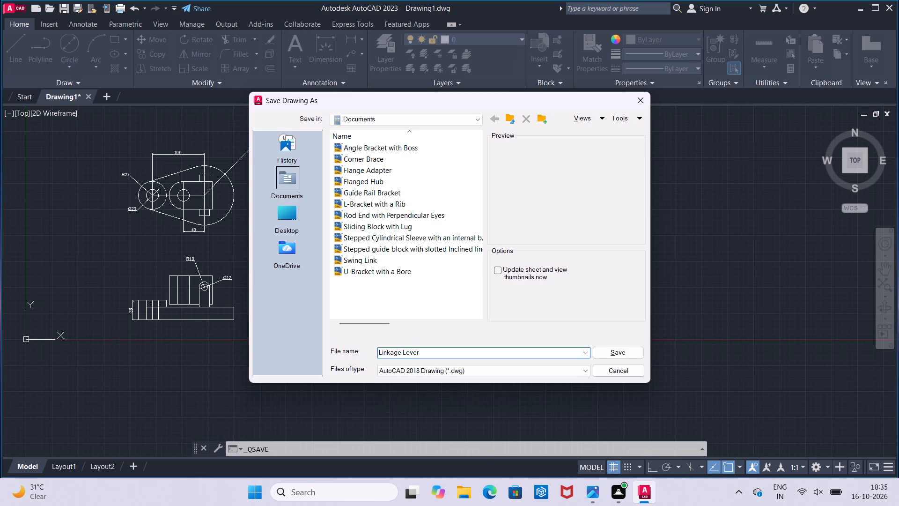
click(630, 350)
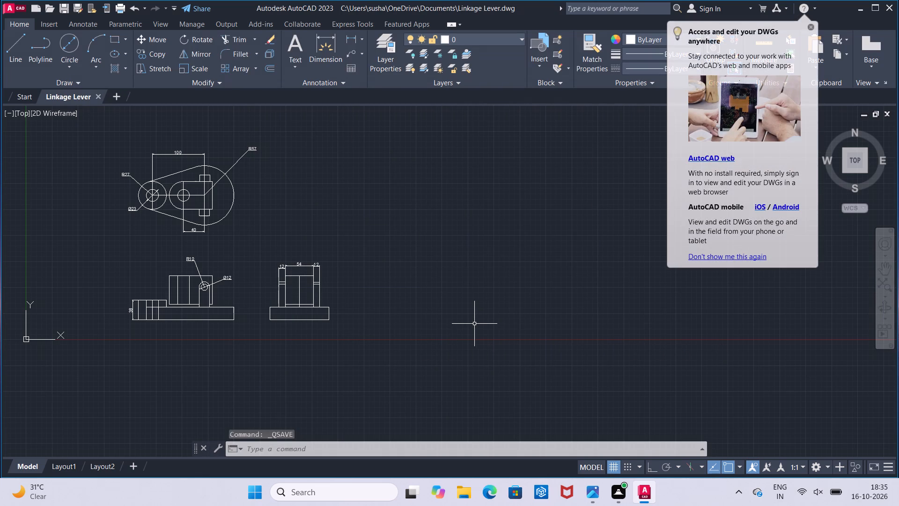
Set up the plot in landscape orientation on ISO A4 (297.00 x 210.00 MM) paper, with the plot centred.
click(121, 9)
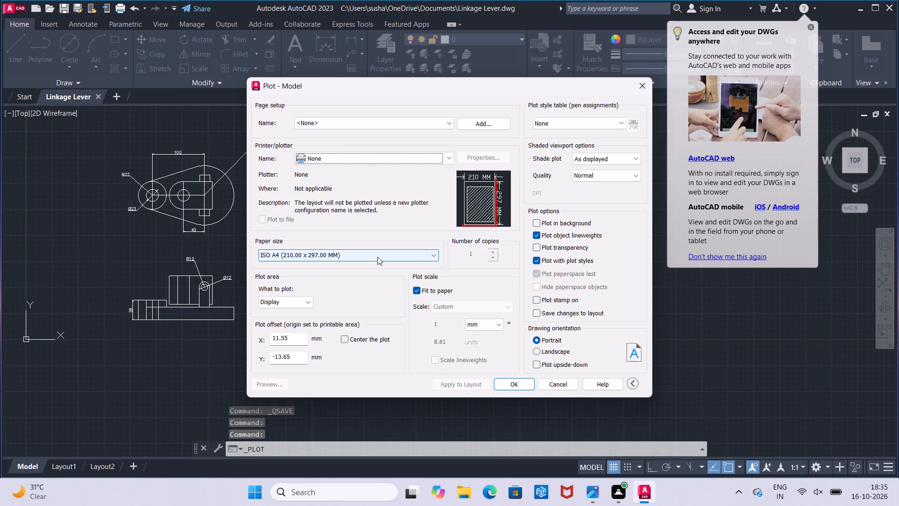
click(377, 257)
click(536, 346)
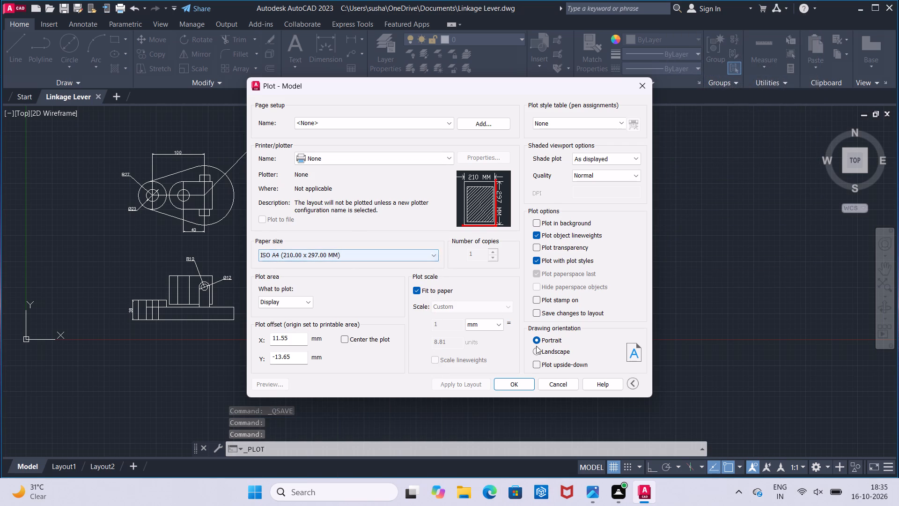
click(537, 349)
click(391, 256)
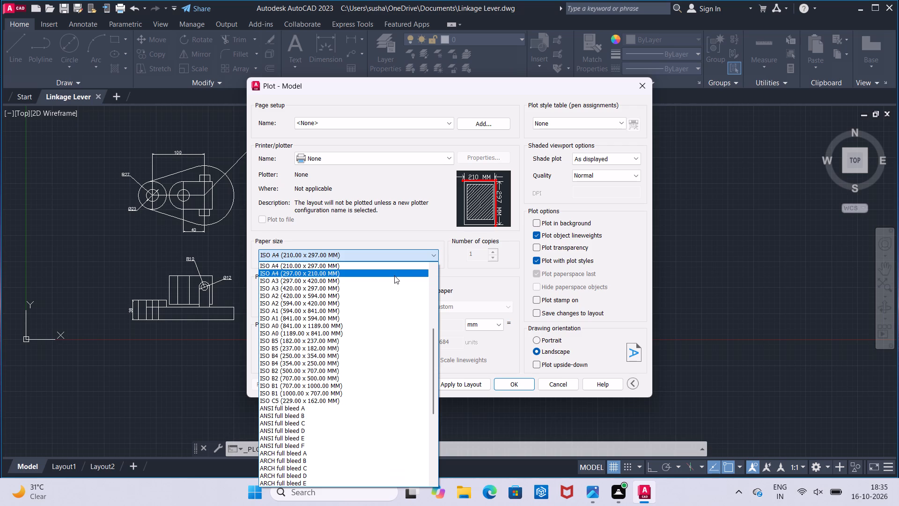
click(394, 275)
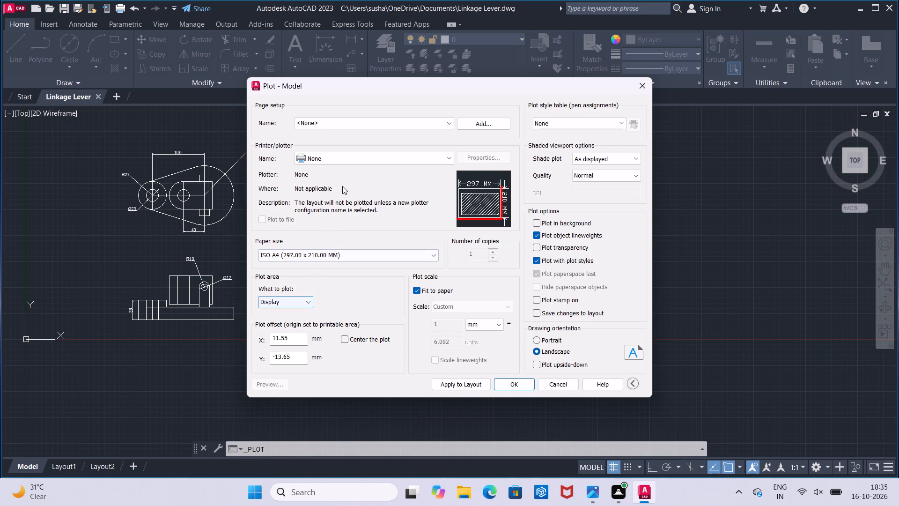
click(345, 340)
Define the plot area as a window enclosing all three dimensioned views.
click(312, 301)
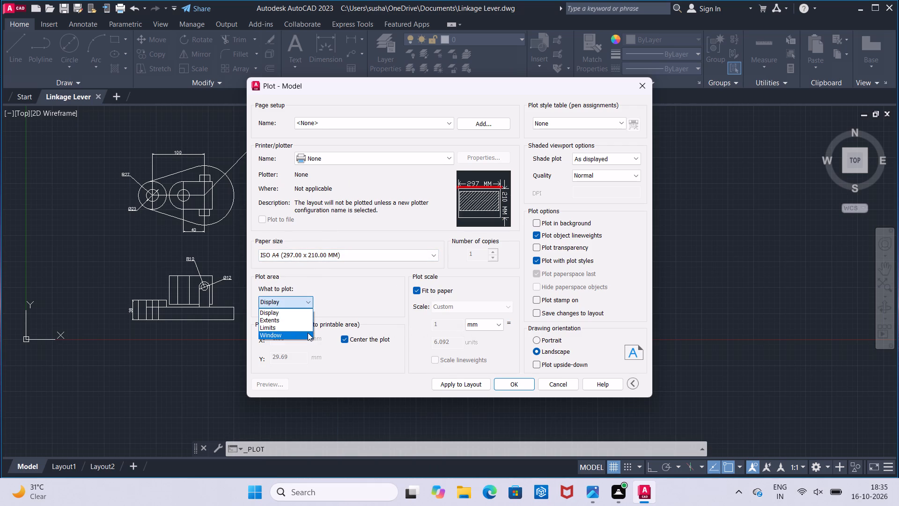
click(308, 333)
click(87, 126)
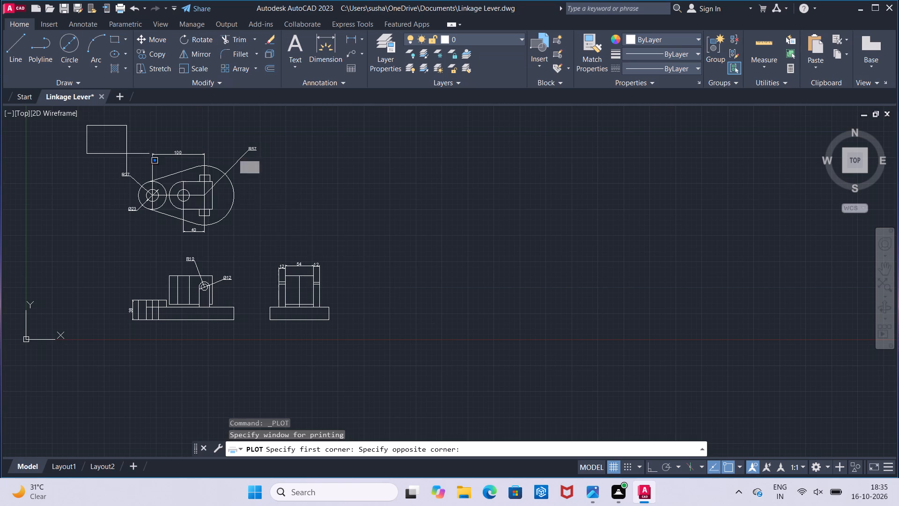
click(341, 333)
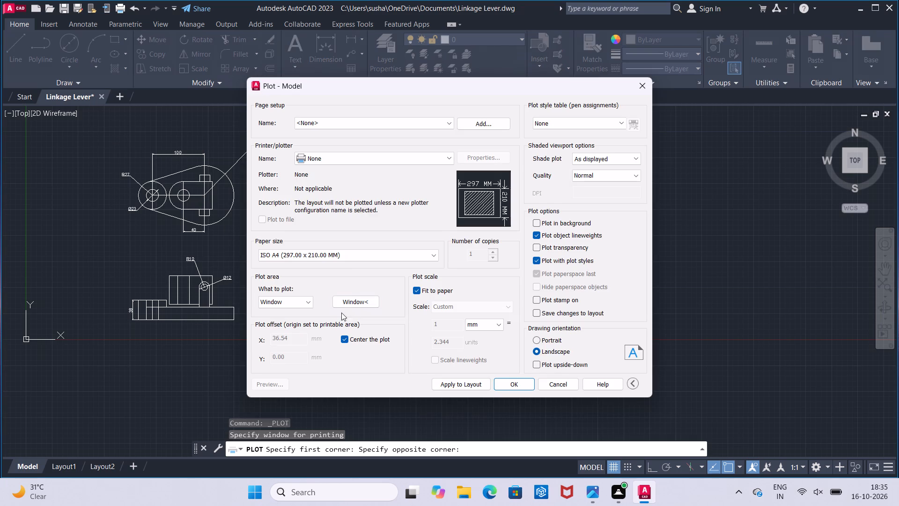
Plot the drawing with DWG To PDF.pc3 and save it as Linkage Lever-Model.pdf in Documents.
click(381, 158)
click(392, 276)
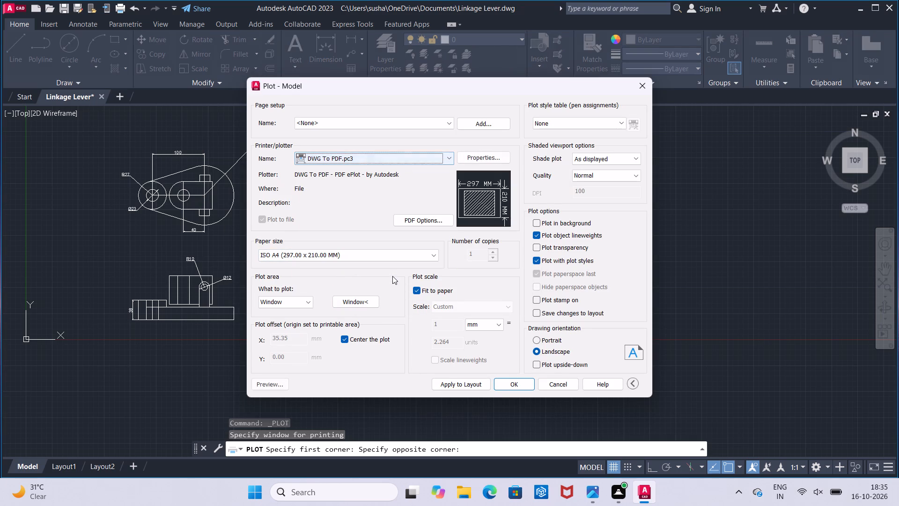
click(499, 387)
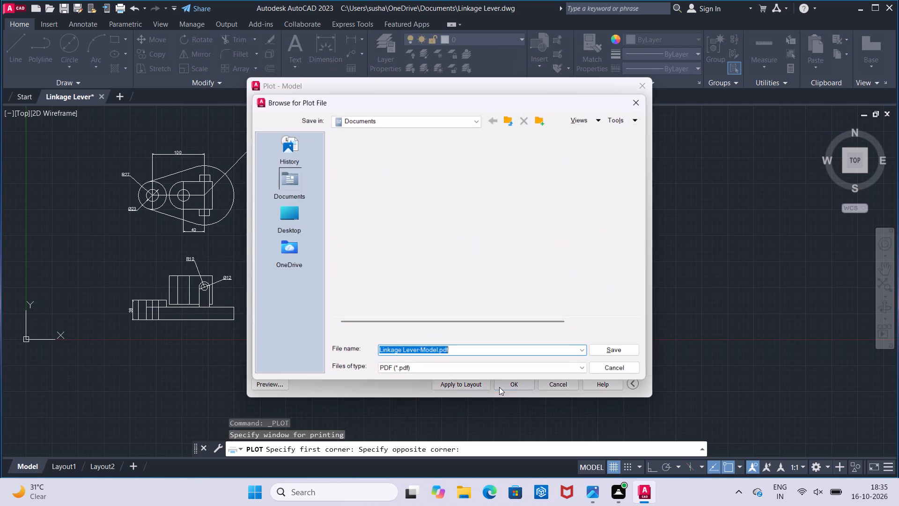
click(601, 356)
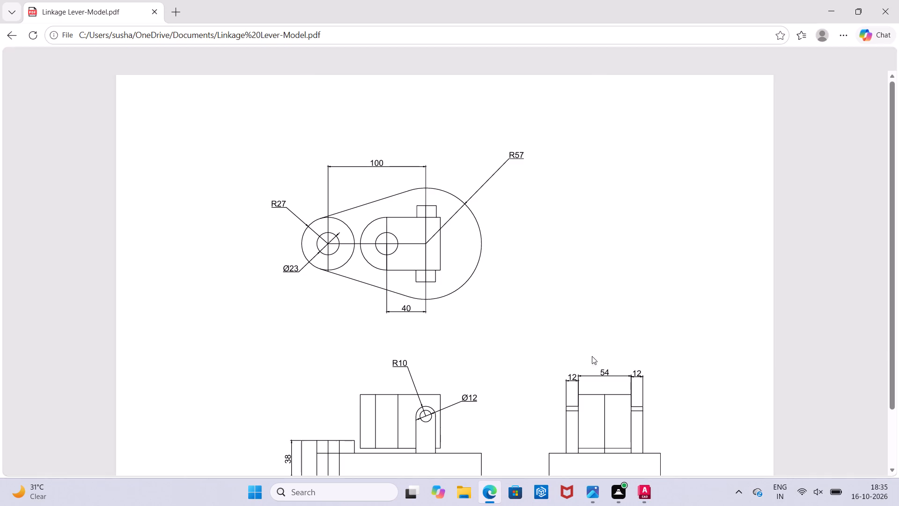
Check all three views and their dimensions in the exported PDF, and close the PDF window.
scroll(585, 357, down, 1)
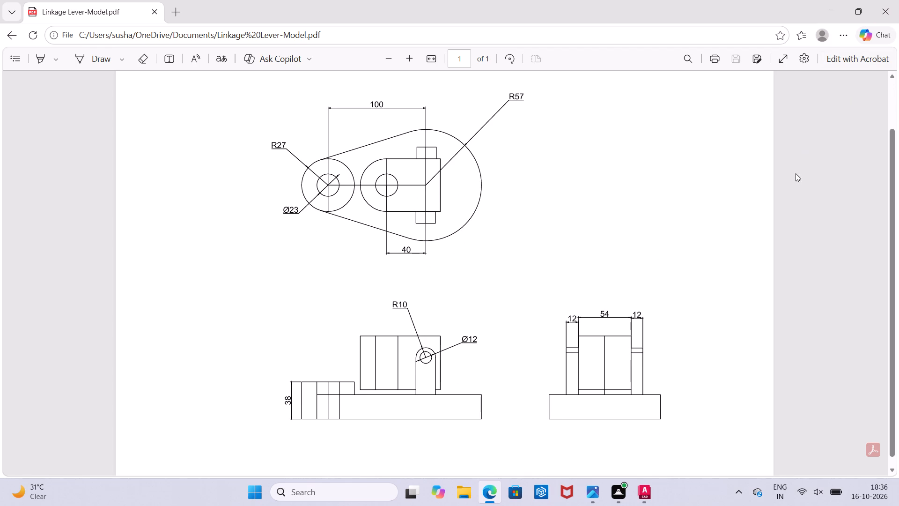
scroll(794, 177, down, 2)
scroll(794, 183, up, 4)
scroll(794, 183, down, 2)
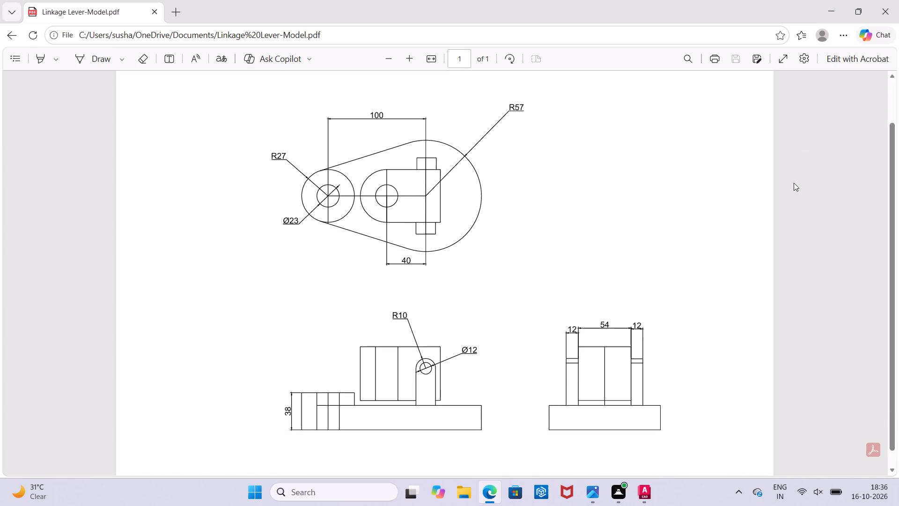
scroll(794, 183, down, 2)
scroll(794, 183, up, 4)
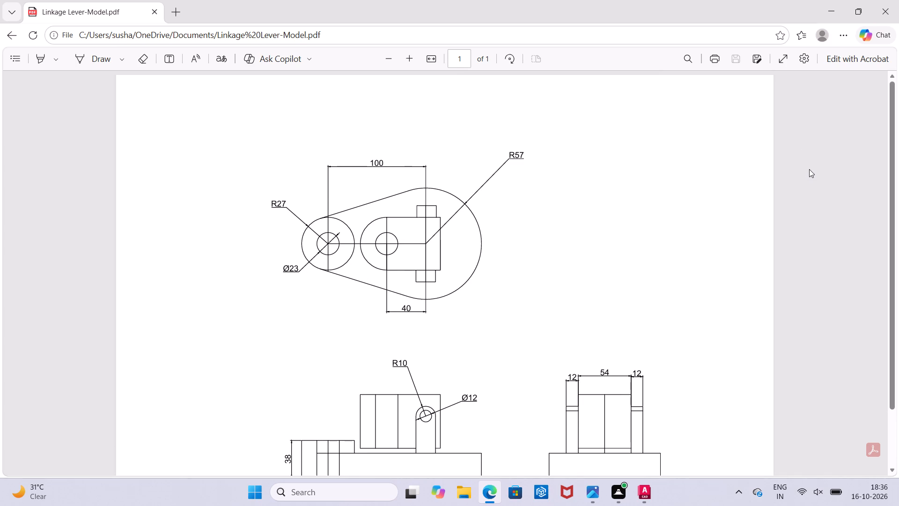
click(890, 21)
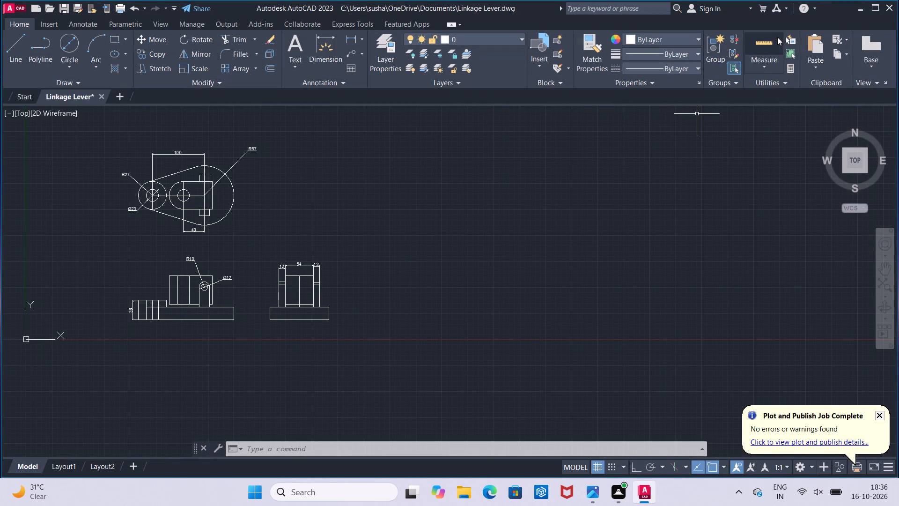
Quit AutoCAD, saving the changes to Linkage Lever.dwg.
click(885, 5)
click(411, 274)
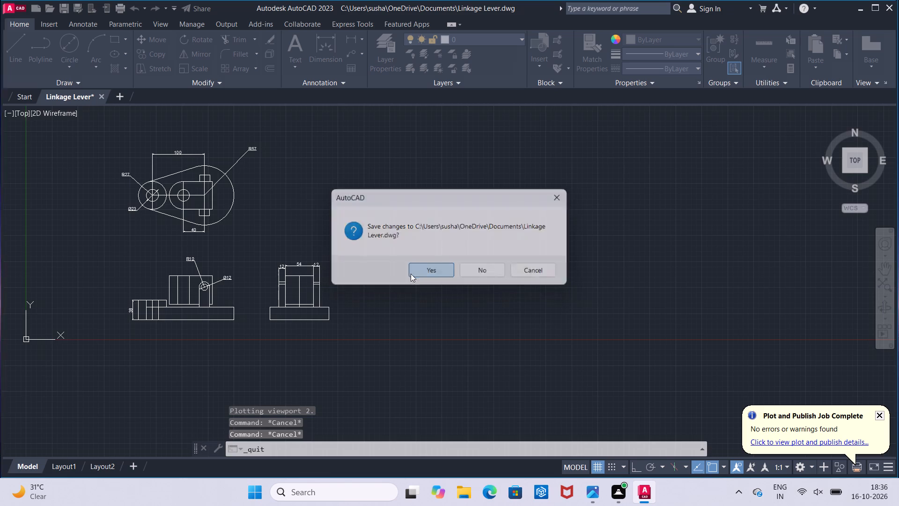